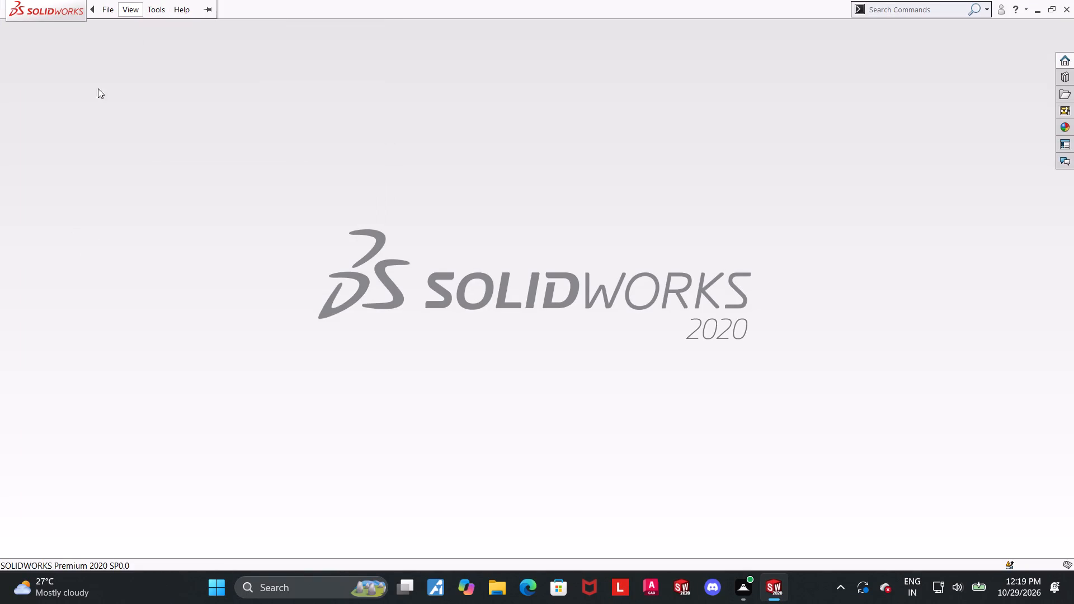
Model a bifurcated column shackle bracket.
Create a new part document.
left_click(0, 141)
left_click(133, 6)
double_click(284, 298)
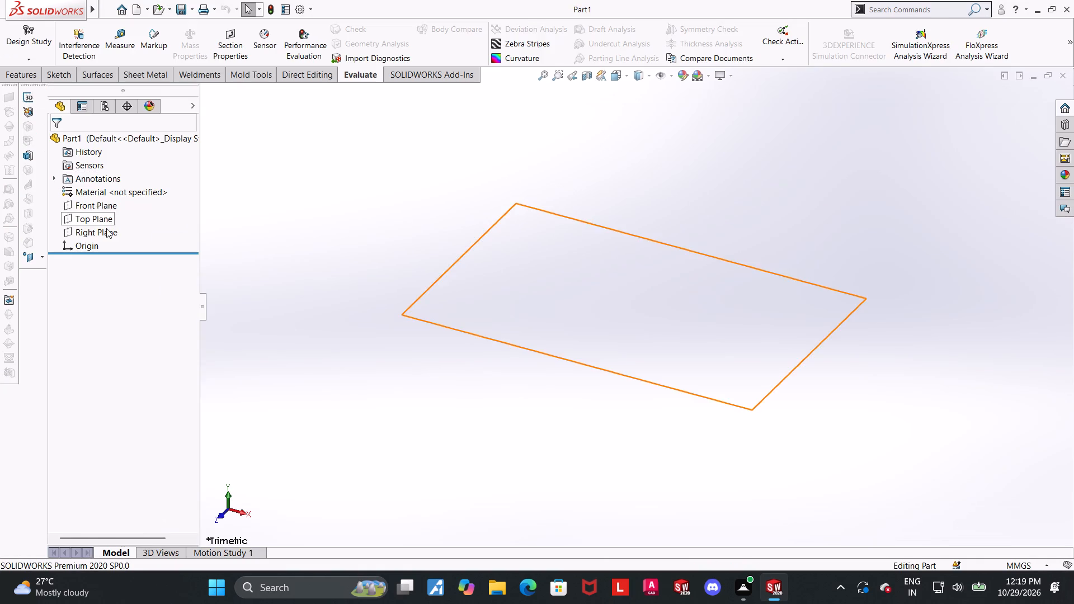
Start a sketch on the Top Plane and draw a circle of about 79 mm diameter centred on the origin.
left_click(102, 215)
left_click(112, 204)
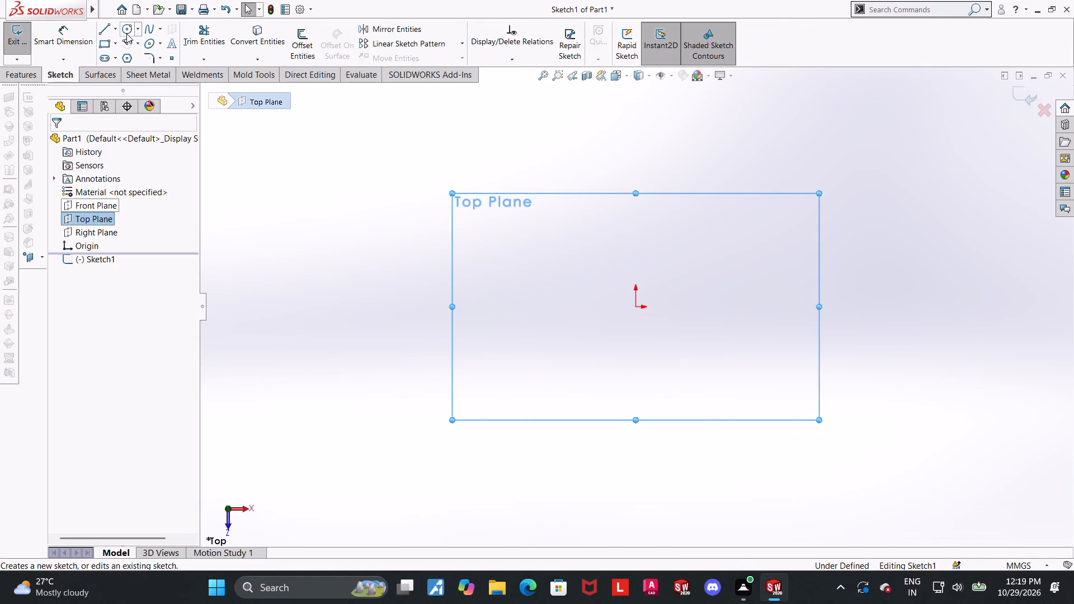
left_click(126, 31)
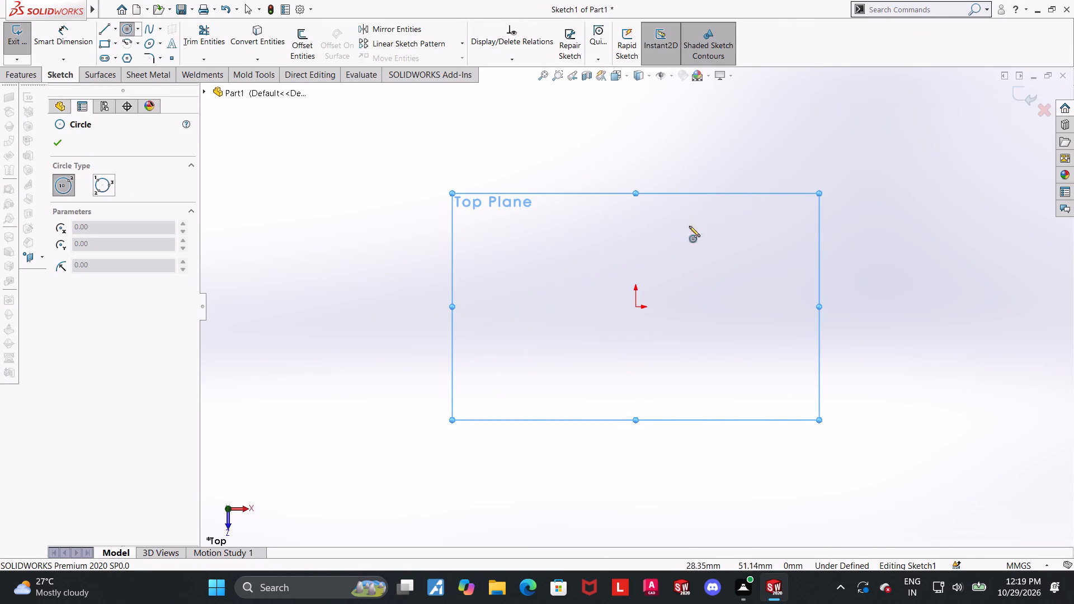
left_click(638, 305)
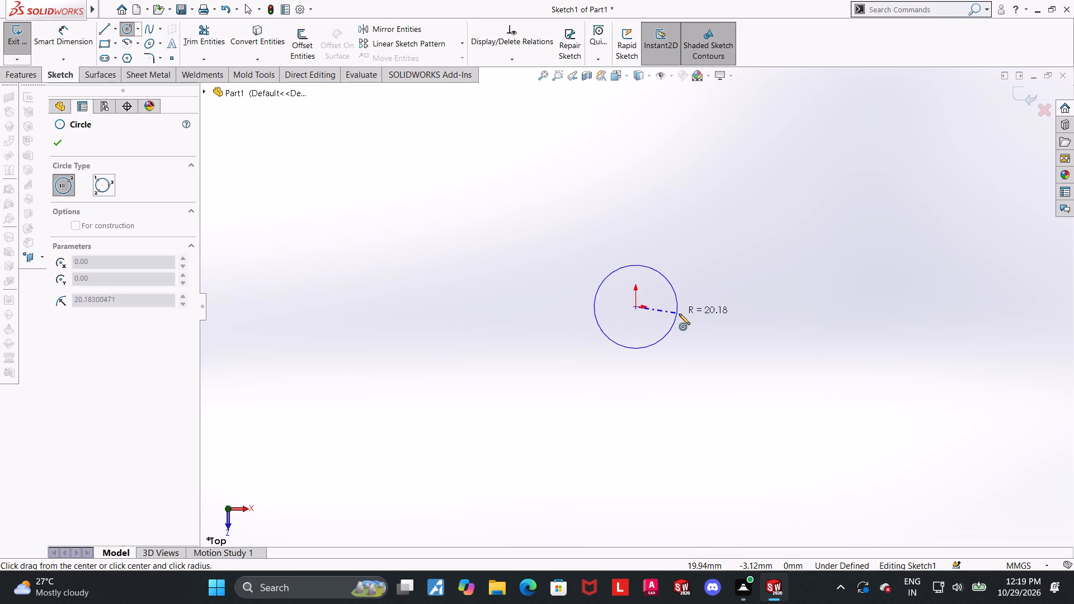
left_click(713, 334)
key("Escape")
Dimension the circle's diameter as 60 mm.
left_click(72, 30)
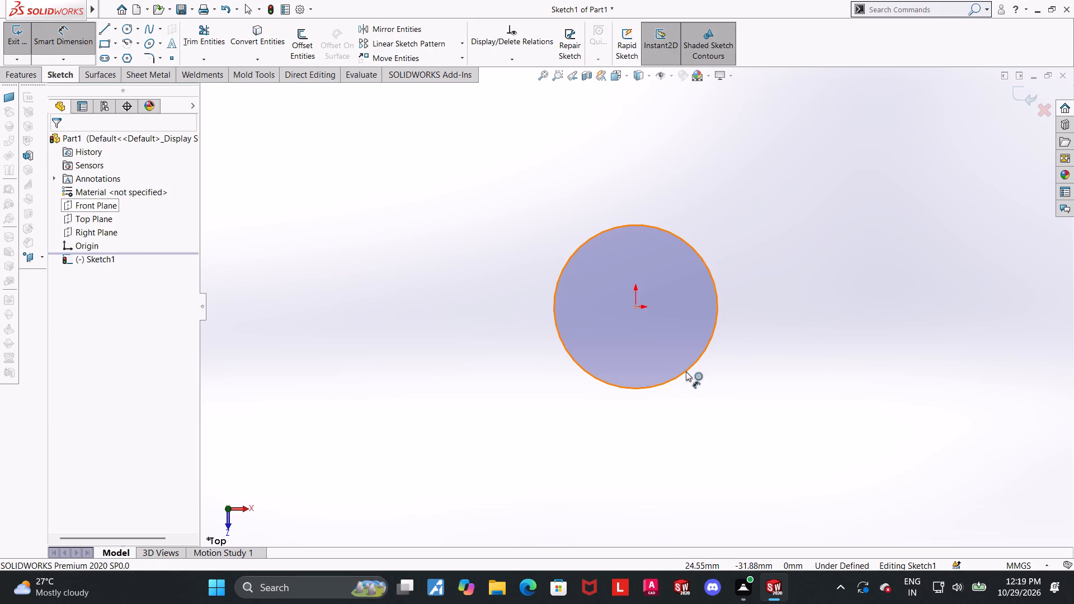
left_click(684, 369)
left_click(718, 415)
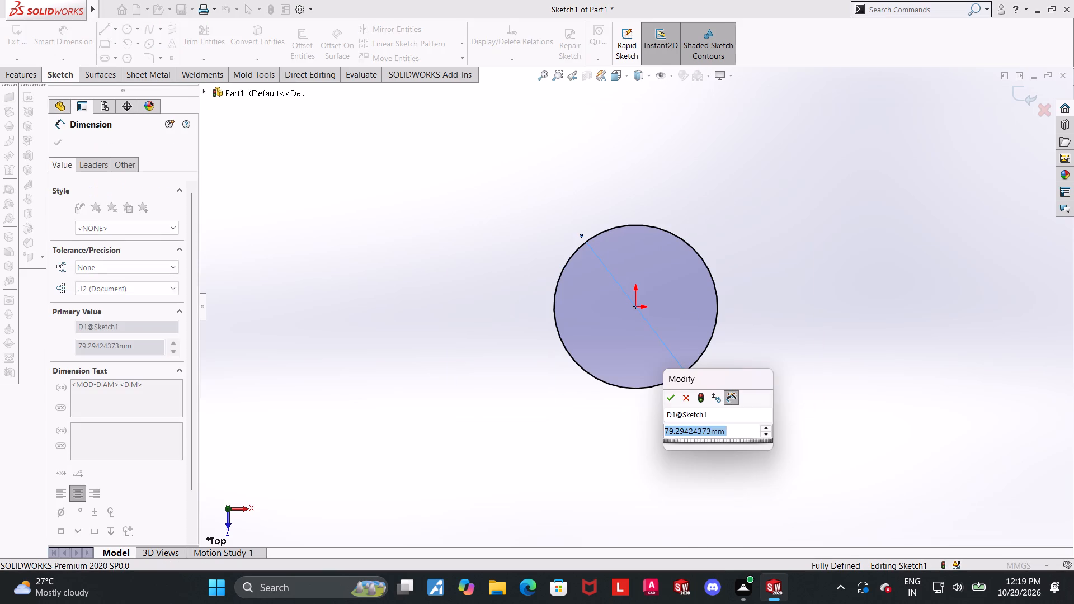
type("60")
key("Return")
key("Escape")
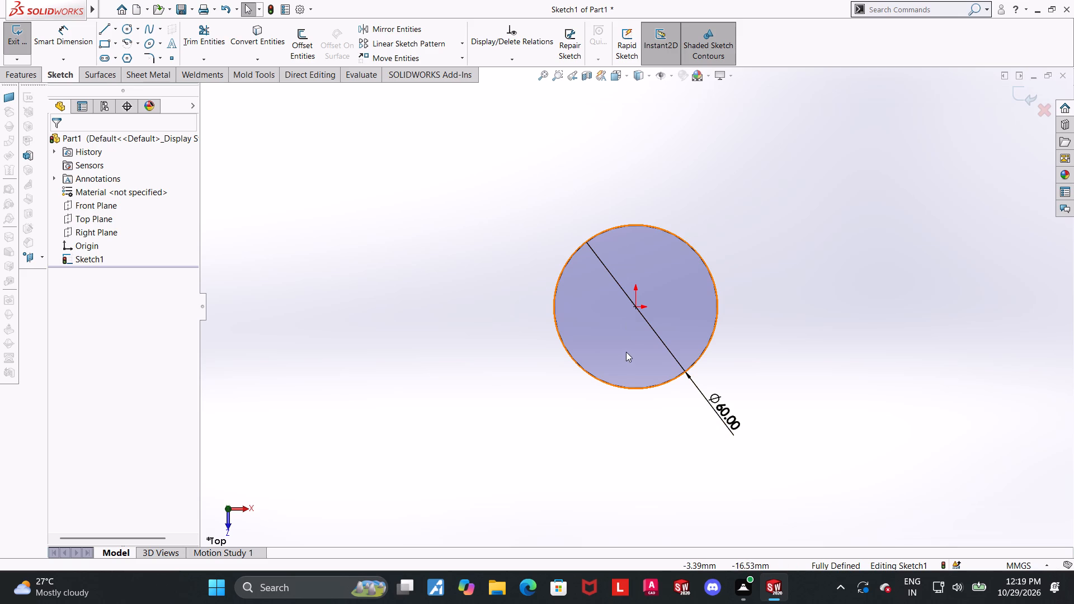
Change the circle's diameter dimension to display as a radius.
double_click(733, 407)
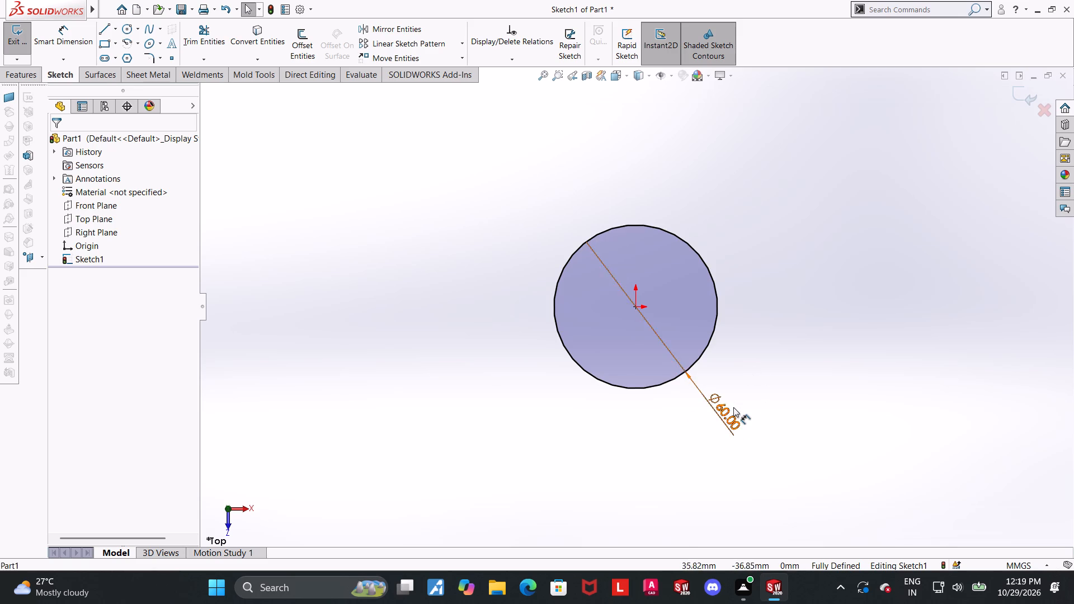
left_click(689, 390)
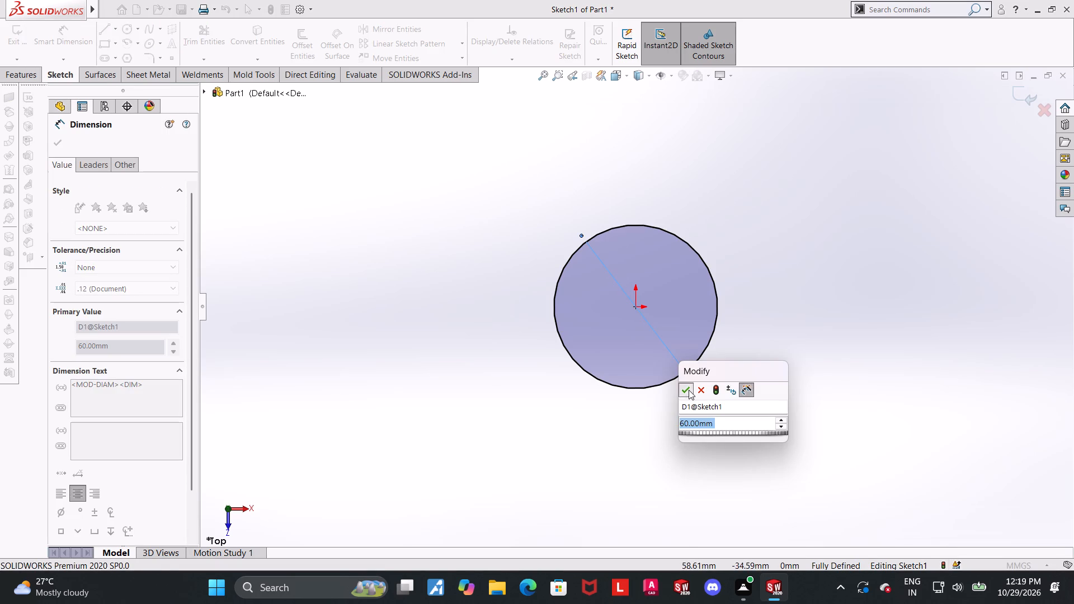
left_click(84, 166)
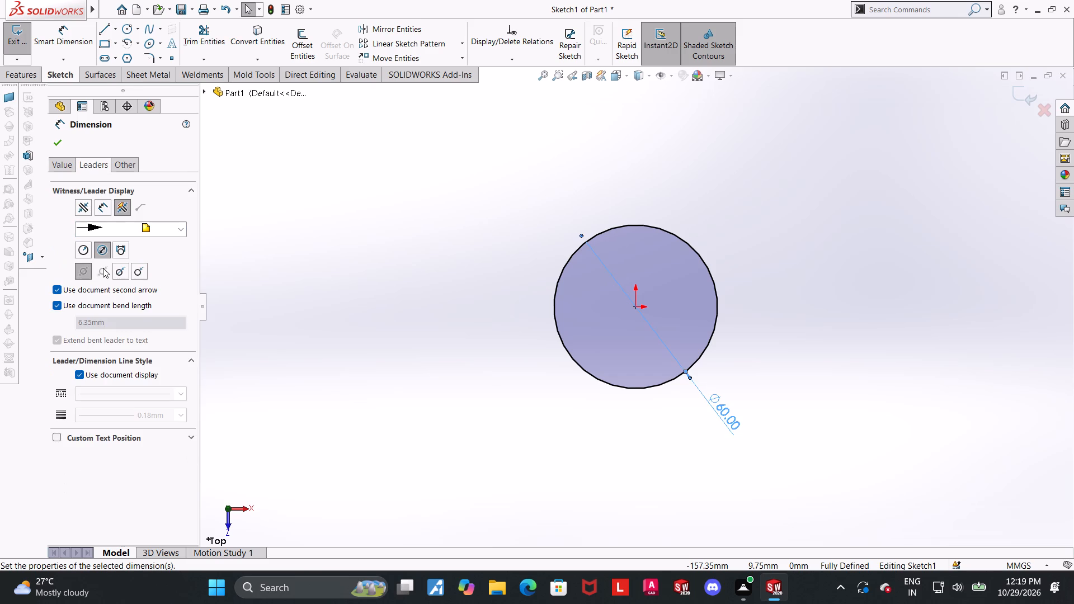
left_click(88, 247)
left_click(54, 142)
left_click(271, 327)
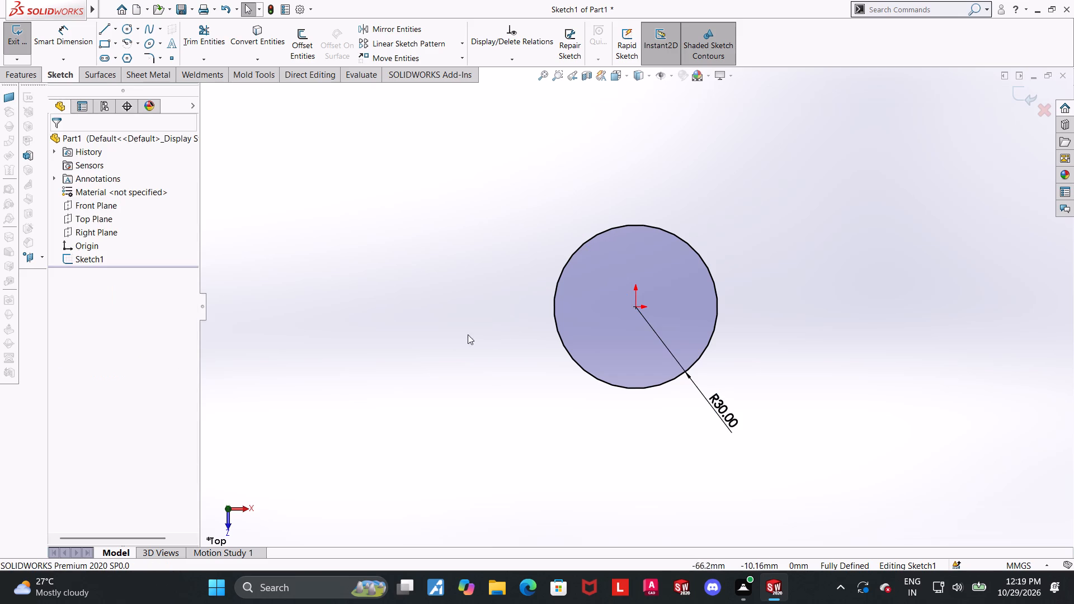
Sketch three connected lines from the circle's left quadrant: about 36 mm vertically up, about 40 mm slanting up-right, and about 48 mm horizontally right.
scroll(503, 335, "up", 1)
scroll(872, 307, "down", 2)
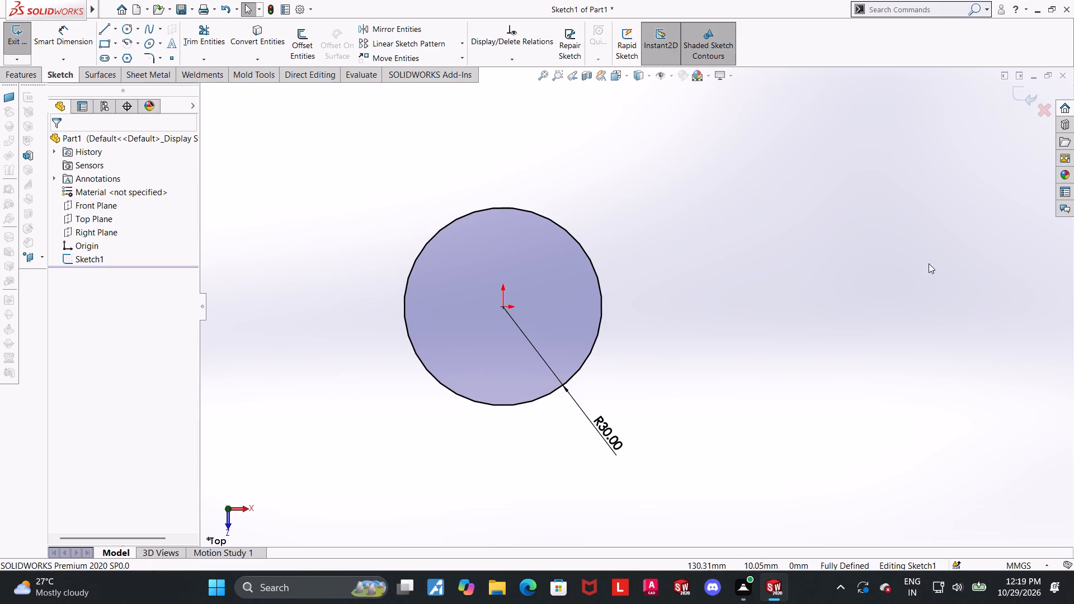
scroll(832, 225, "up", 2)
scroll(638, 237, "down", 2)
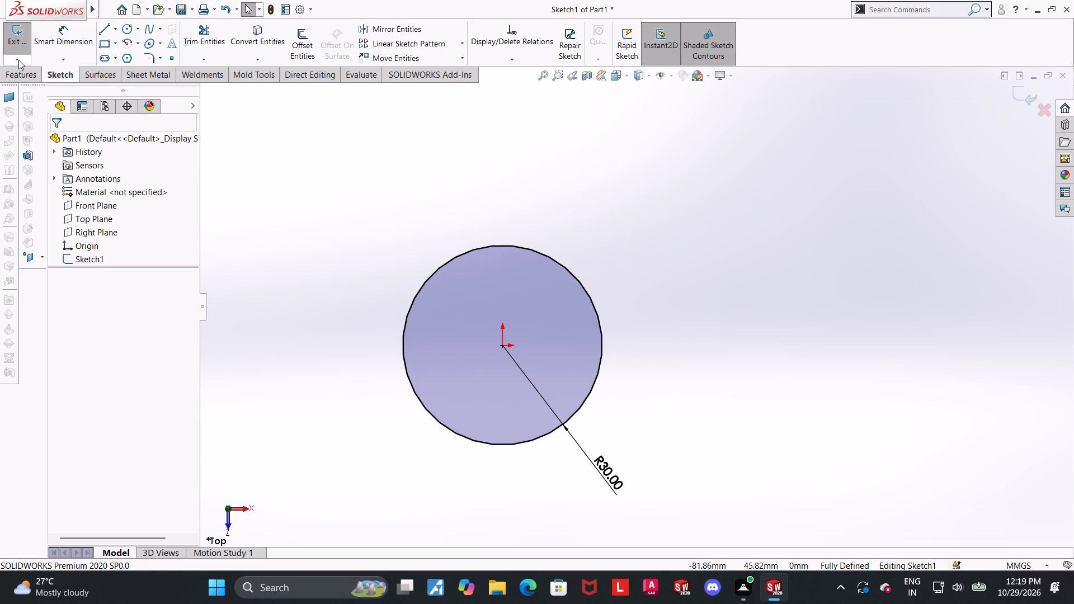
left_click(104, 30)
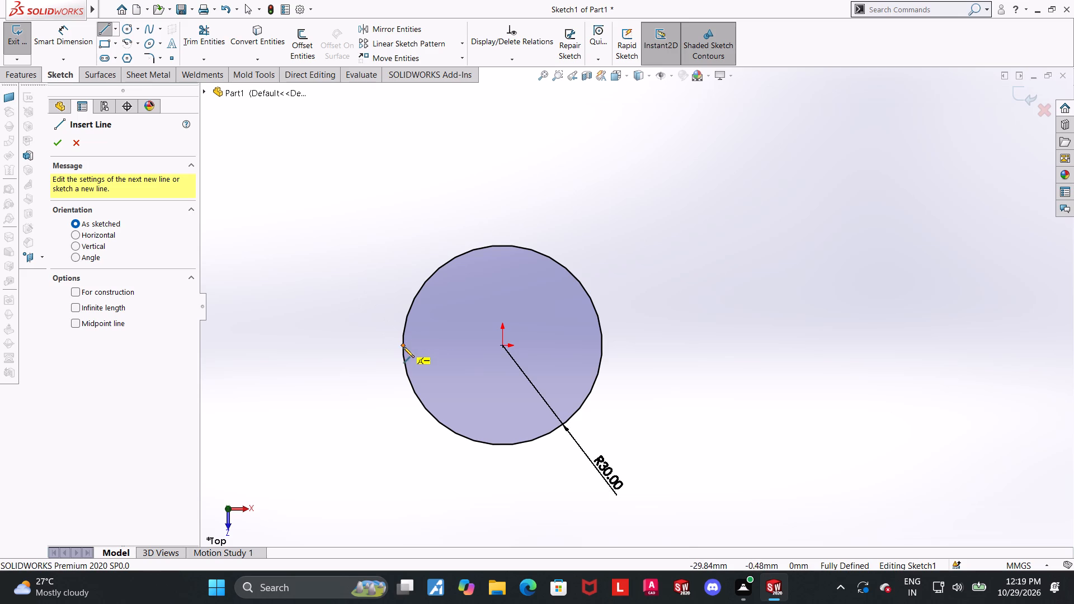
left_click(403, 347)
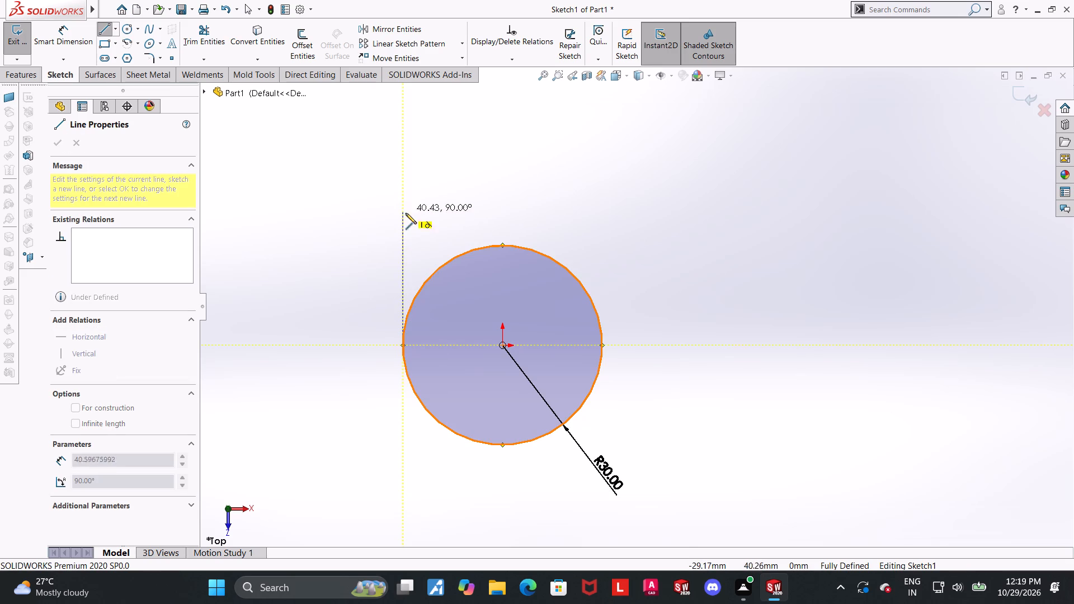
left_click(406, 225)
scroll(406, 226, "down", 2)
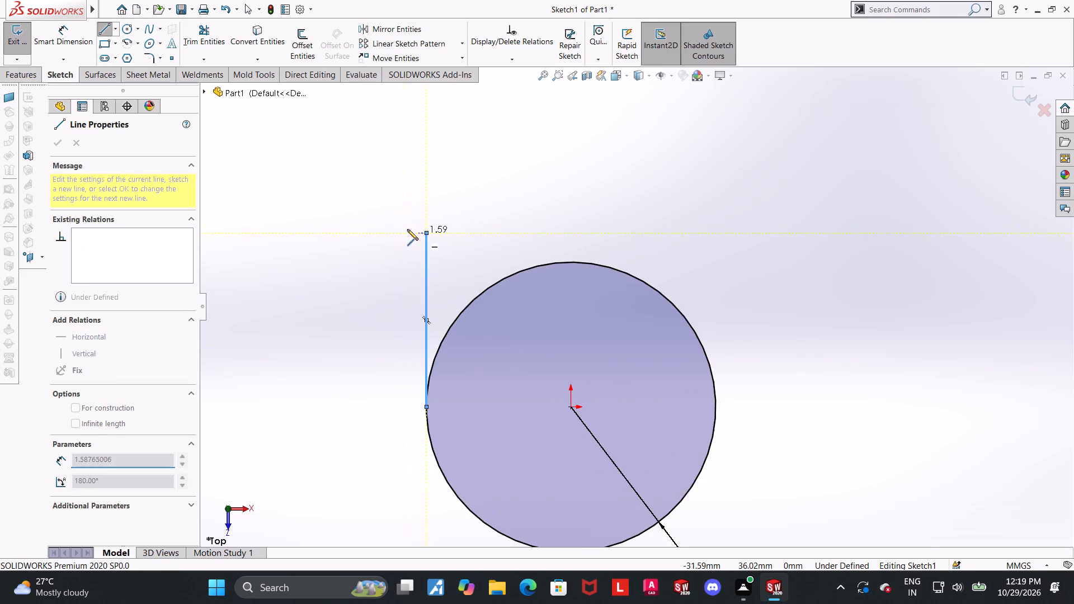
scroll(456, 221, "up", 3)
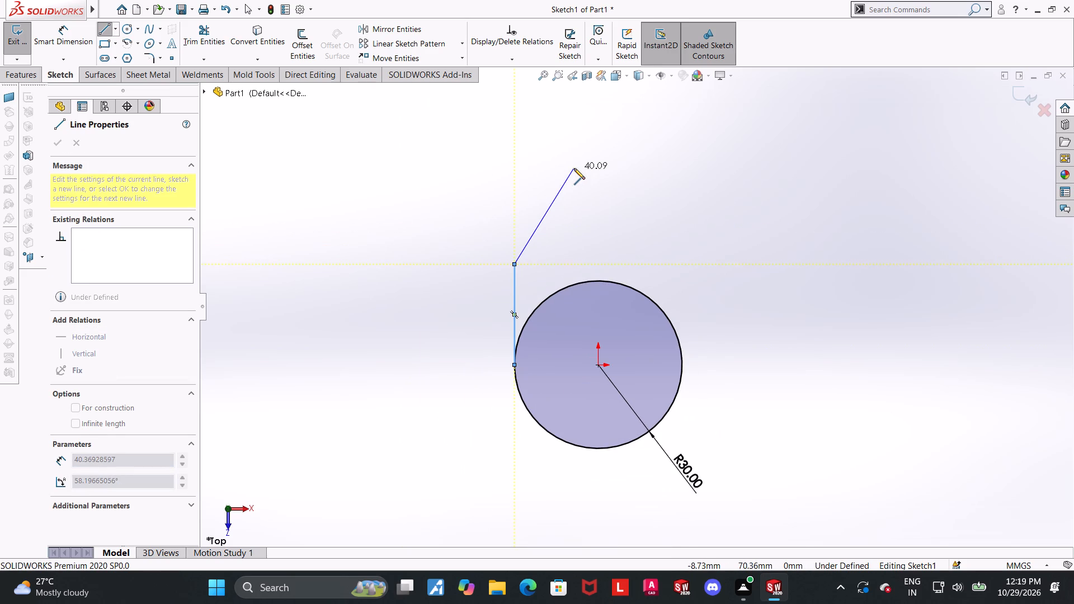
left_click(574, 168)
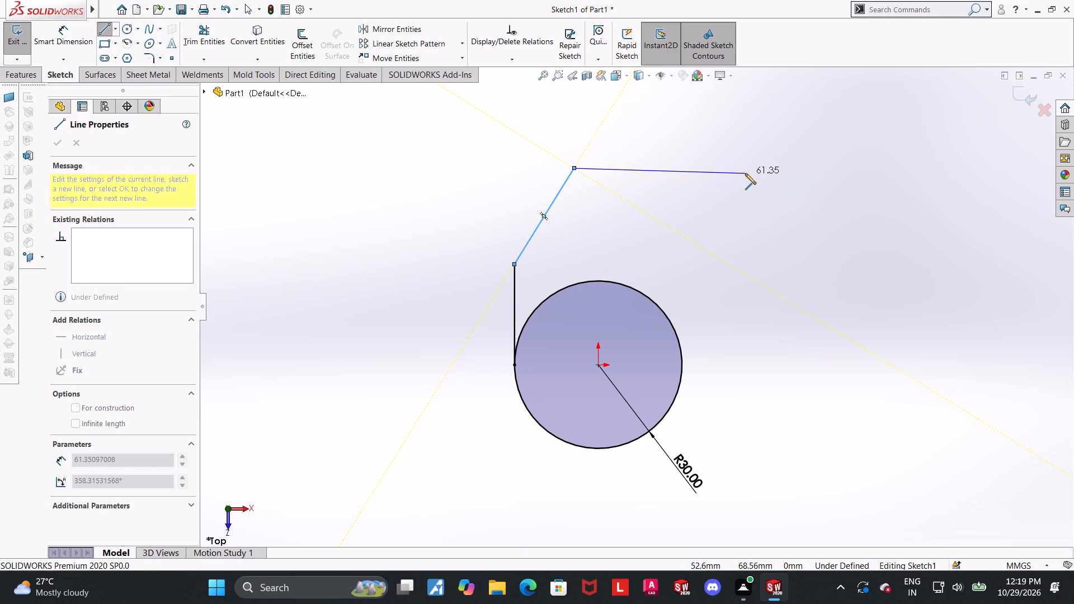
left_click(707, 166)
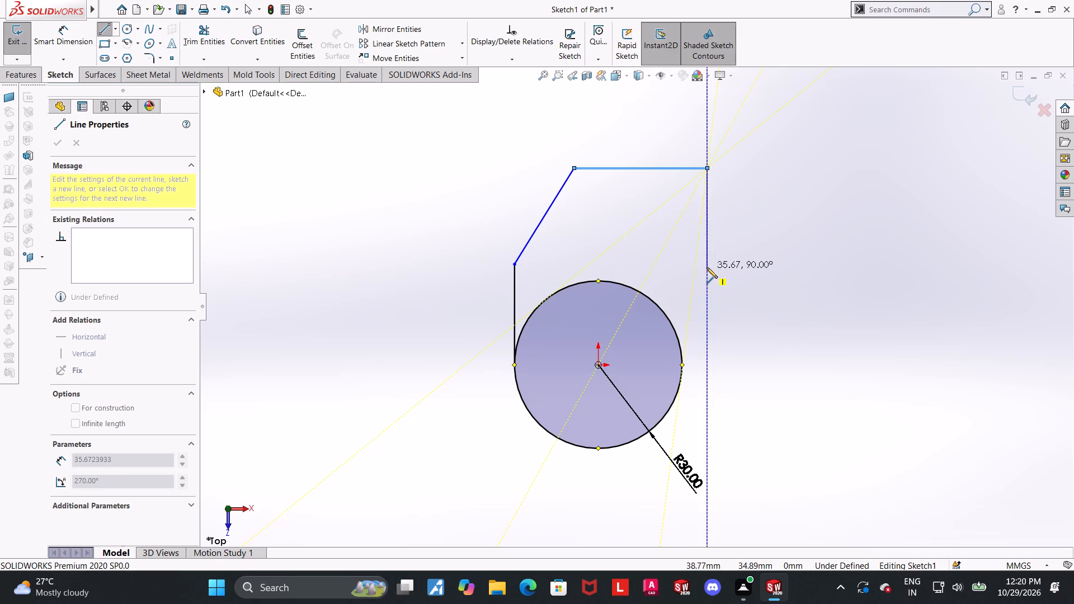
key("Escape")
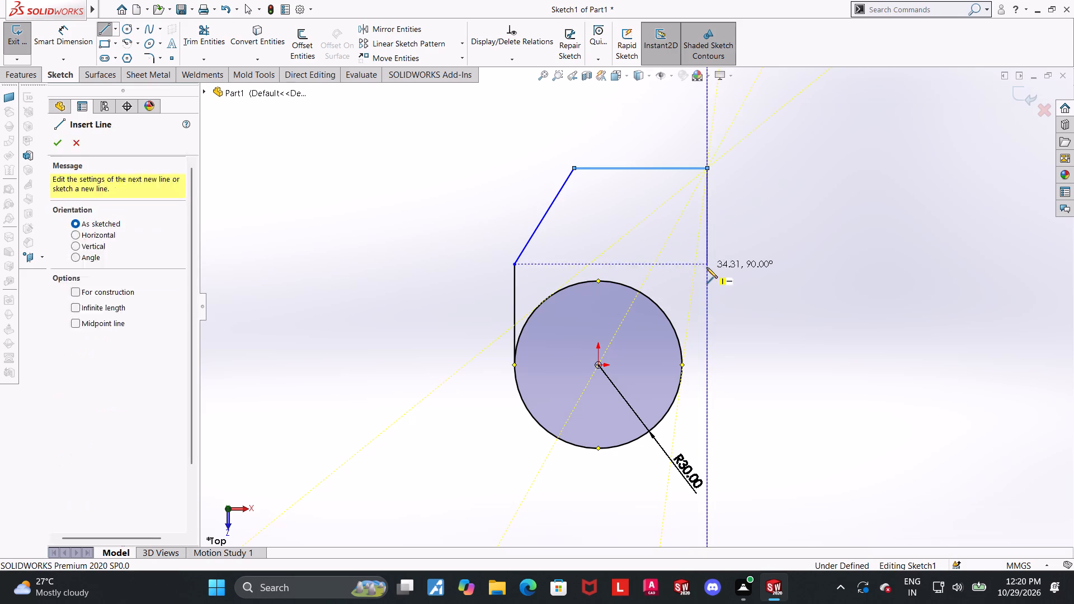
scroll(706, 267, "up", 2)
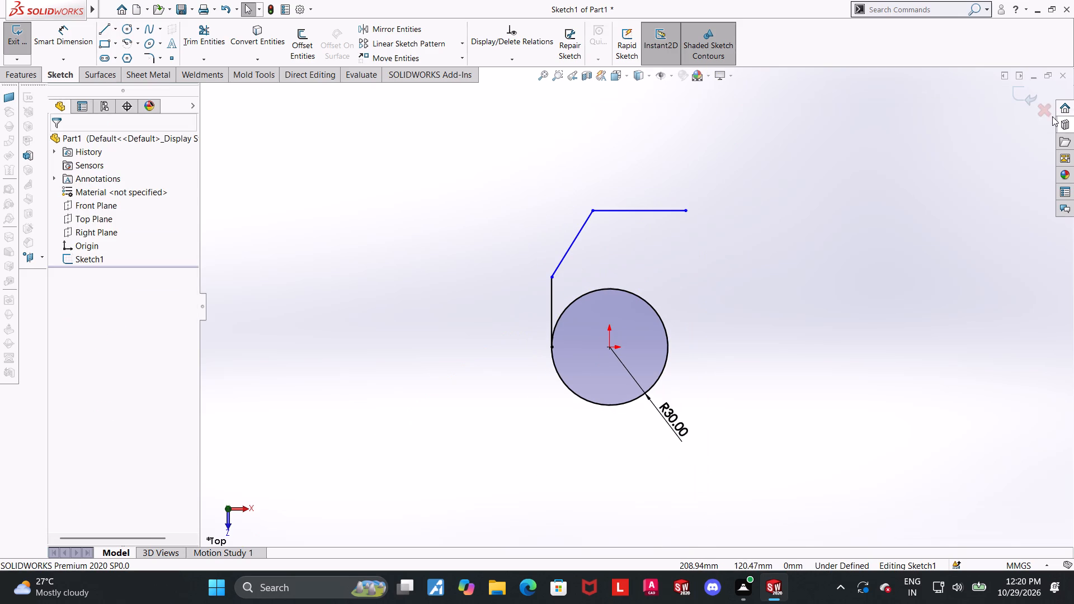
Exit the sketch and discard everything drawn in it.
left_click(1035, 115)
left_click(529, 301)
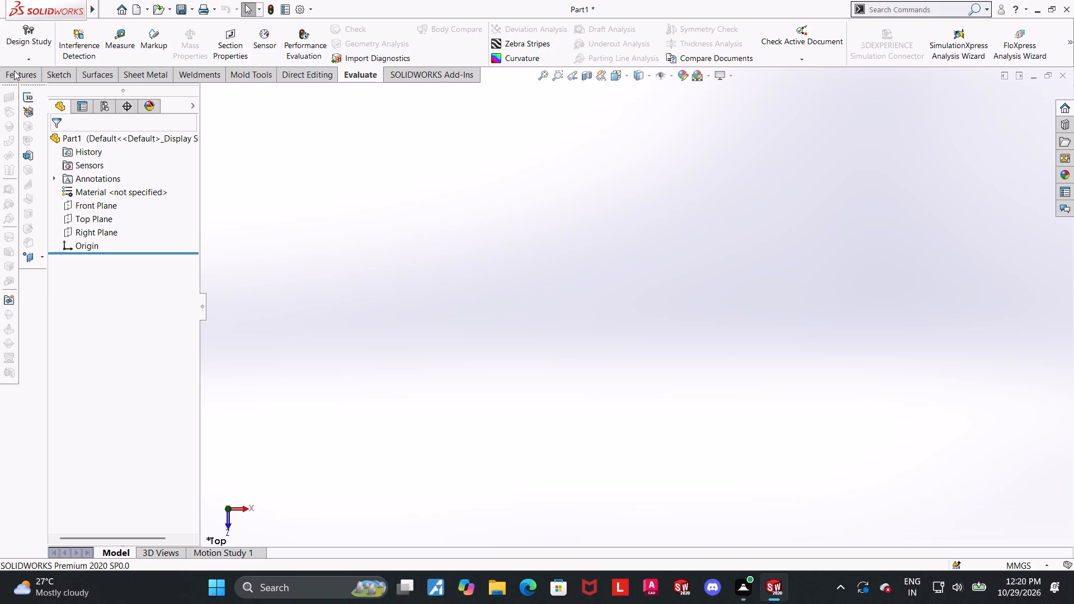
Start a new sketch on the Top Plane and draw a circle of about 117 mm diameter centred on the origin.
left_click(88, 221)
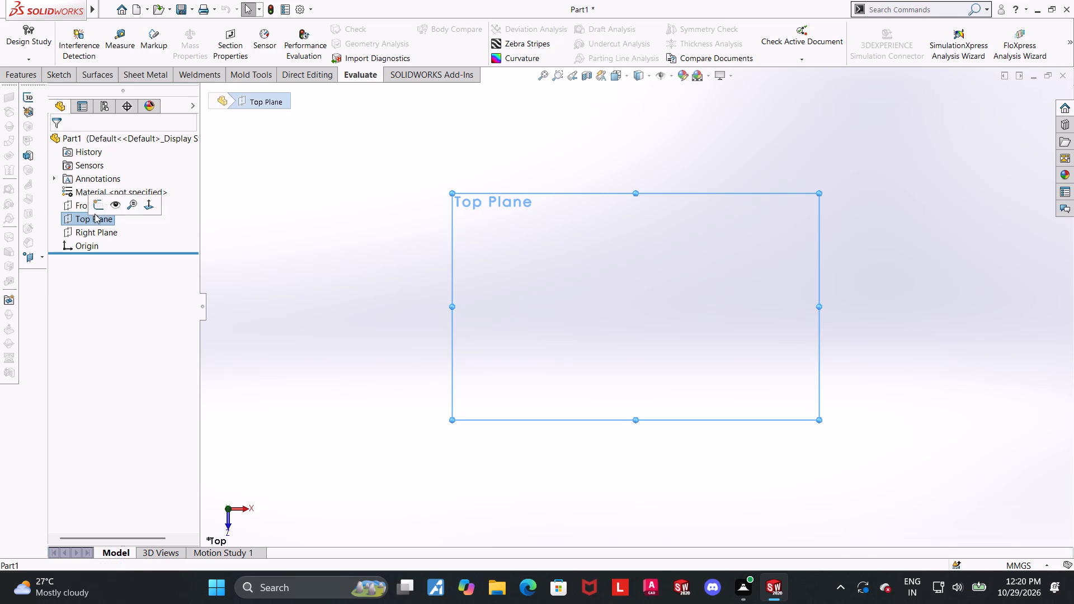
left_click(97, 209)
left_click(129, 31)
scroll(719, 276, "up", 1)
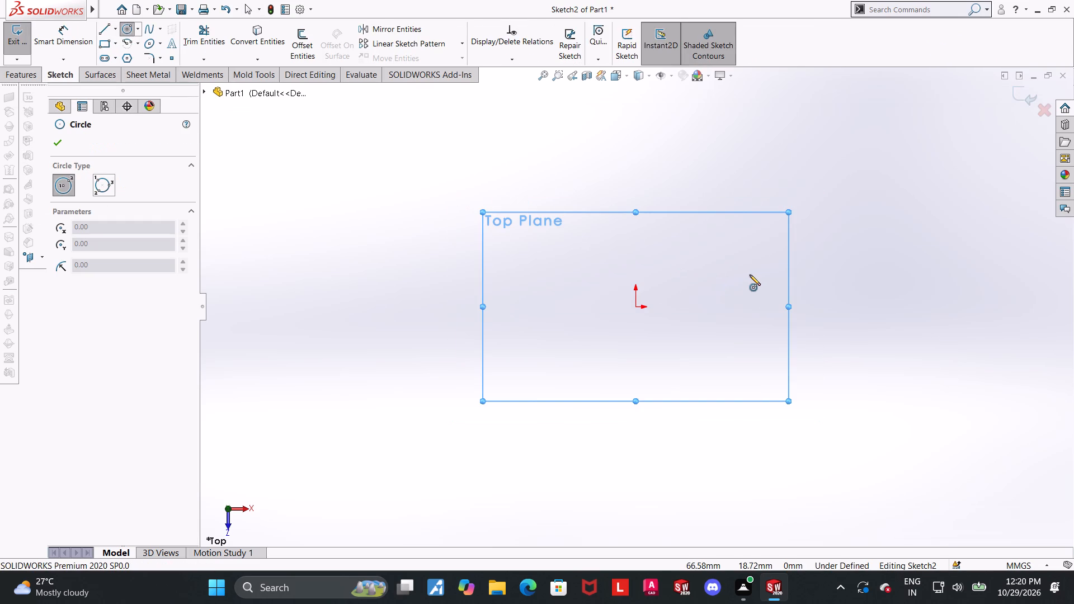
left_click(637, 308)
left_click(708, 237)
key("Escape")
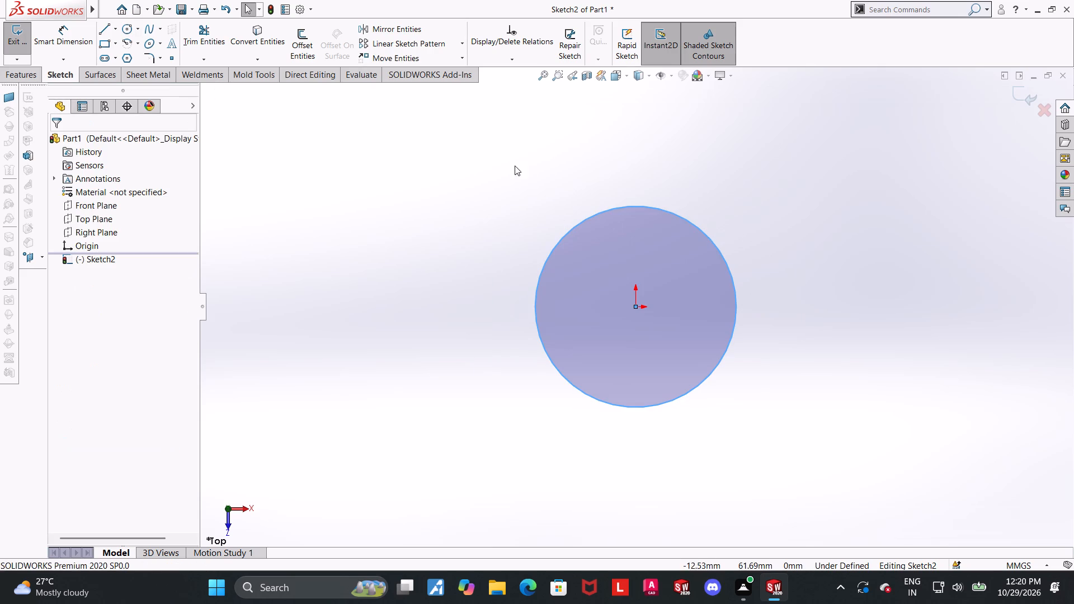
Dimension the circle's diameter as 40 mm.
left_click(45, 30)
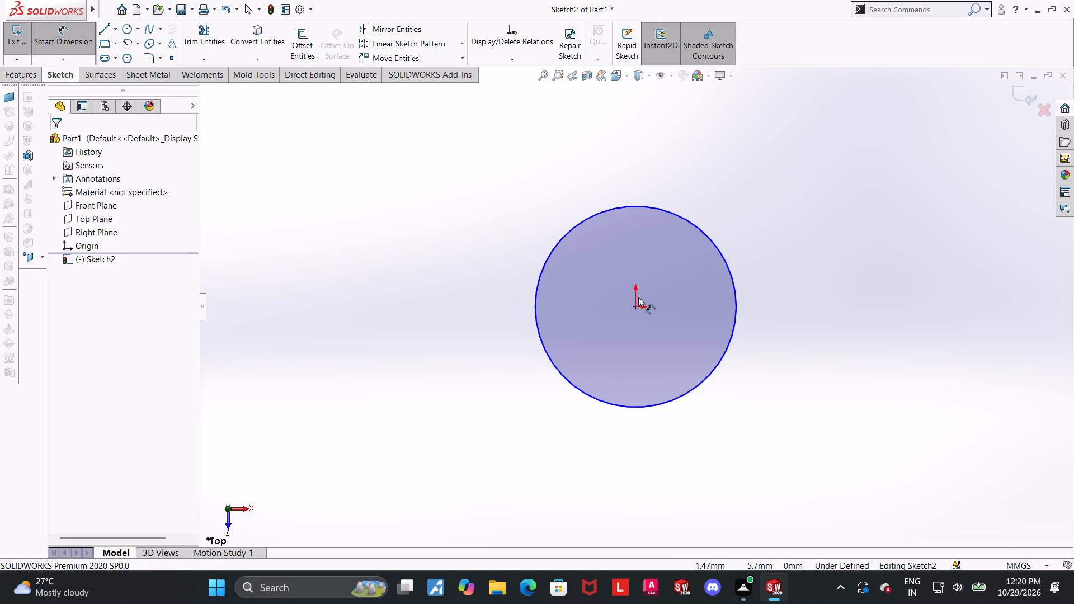
left_click(717, 246)
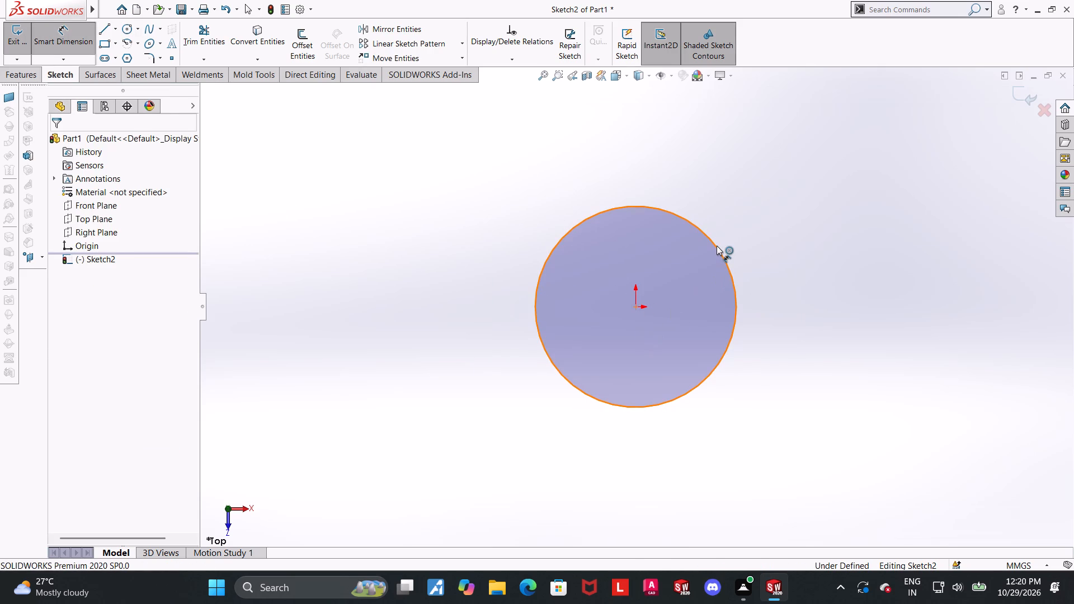
left_click(748, 212)
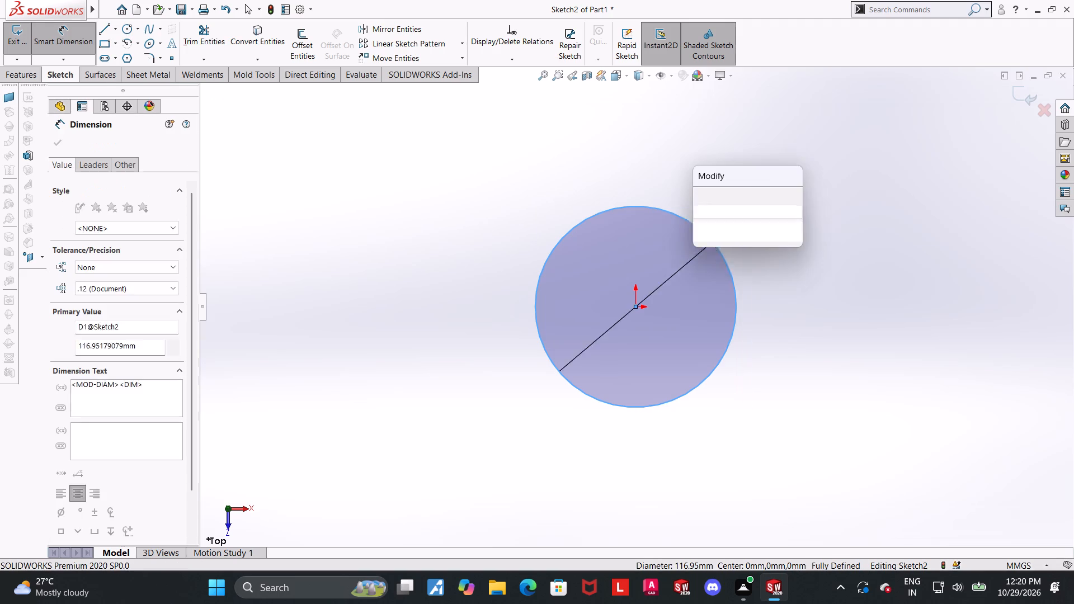
type("40")
key("Return")
key("Escape")
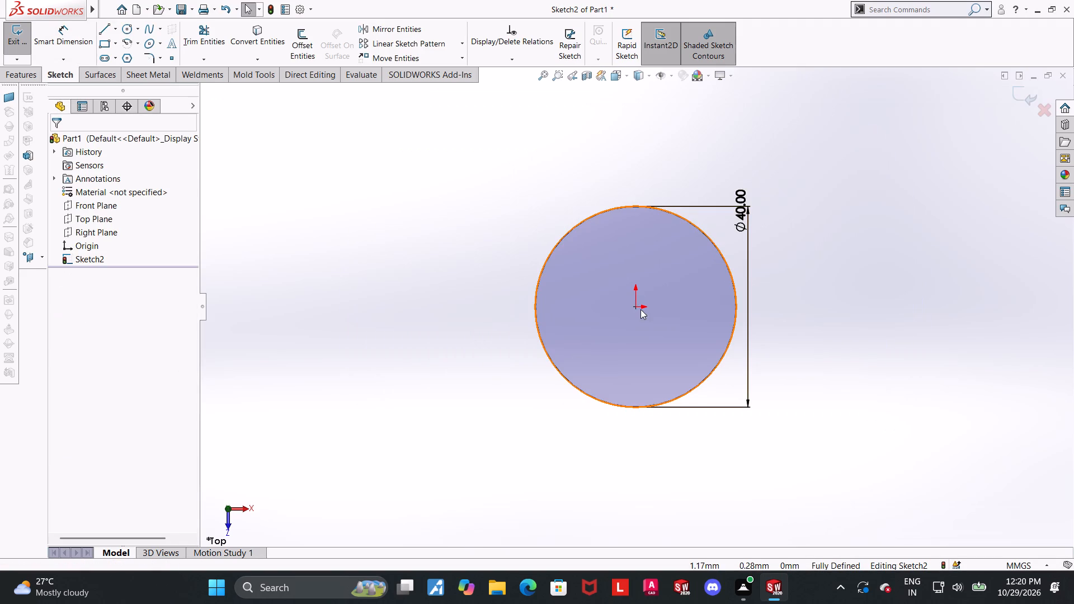
Change the circle's diameter dimension to display as a radius.
double_click(748, 203)
key("Escape")
double_click(743, 220)
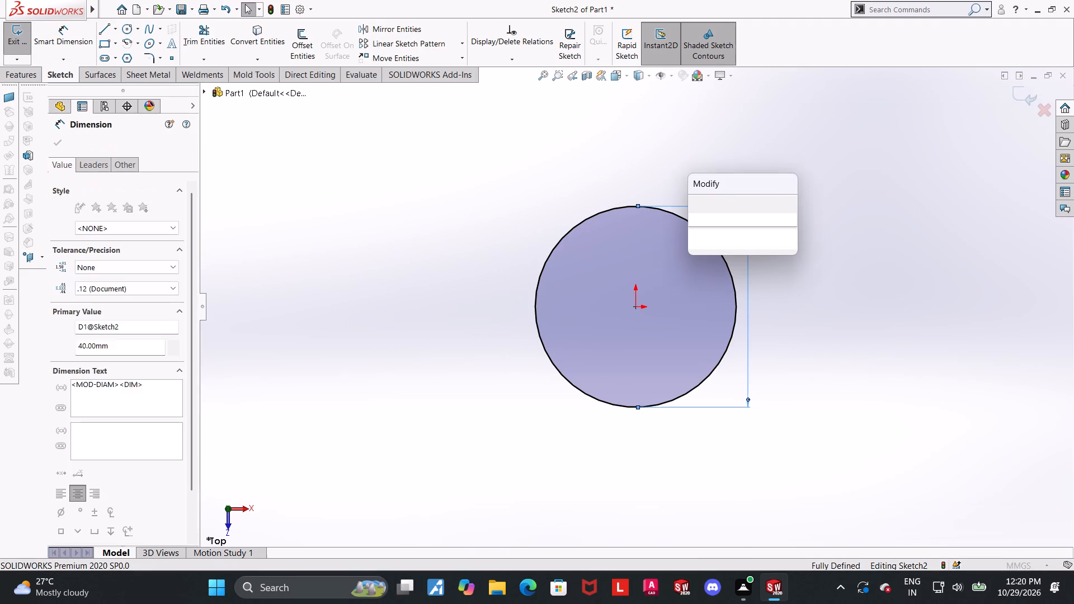
left_click(90, 171)
left_click(549, 168)
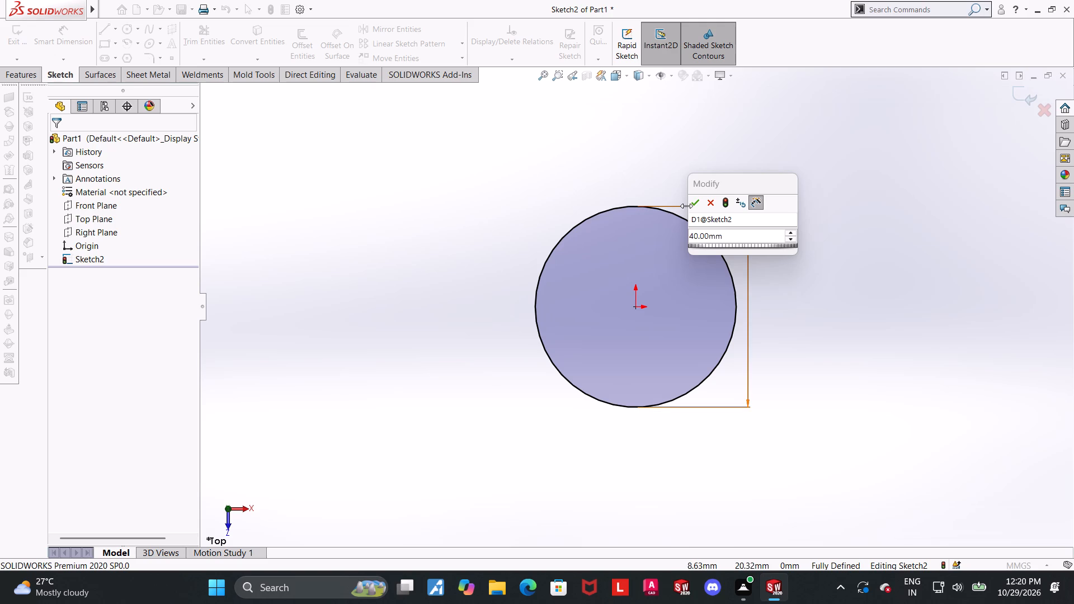
left_click(687, 206)
left_click(695, 204)
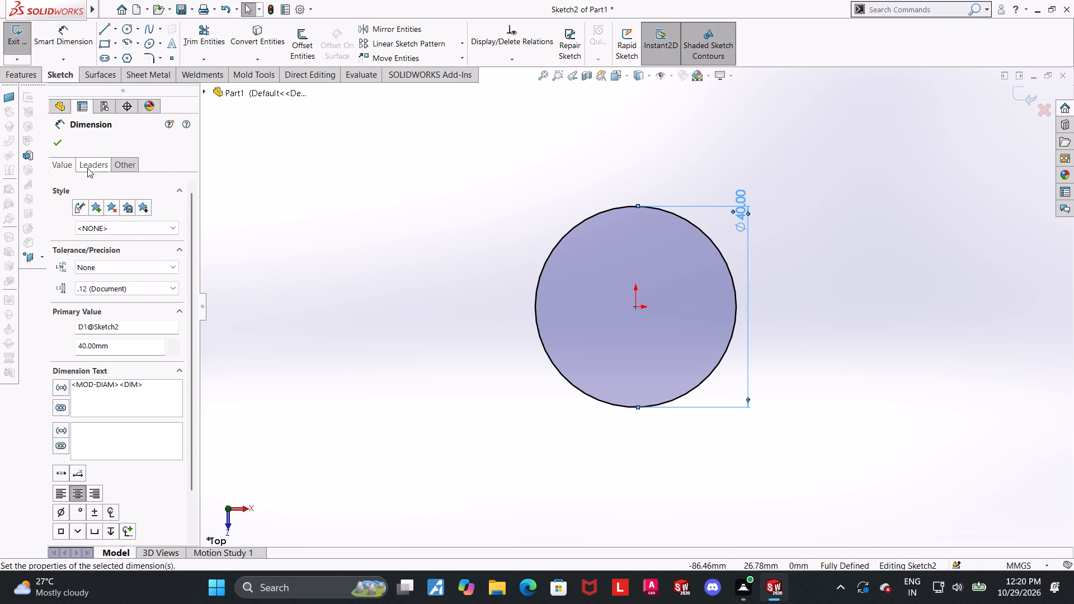
left_click(87, 168)
left_click(85, 252)
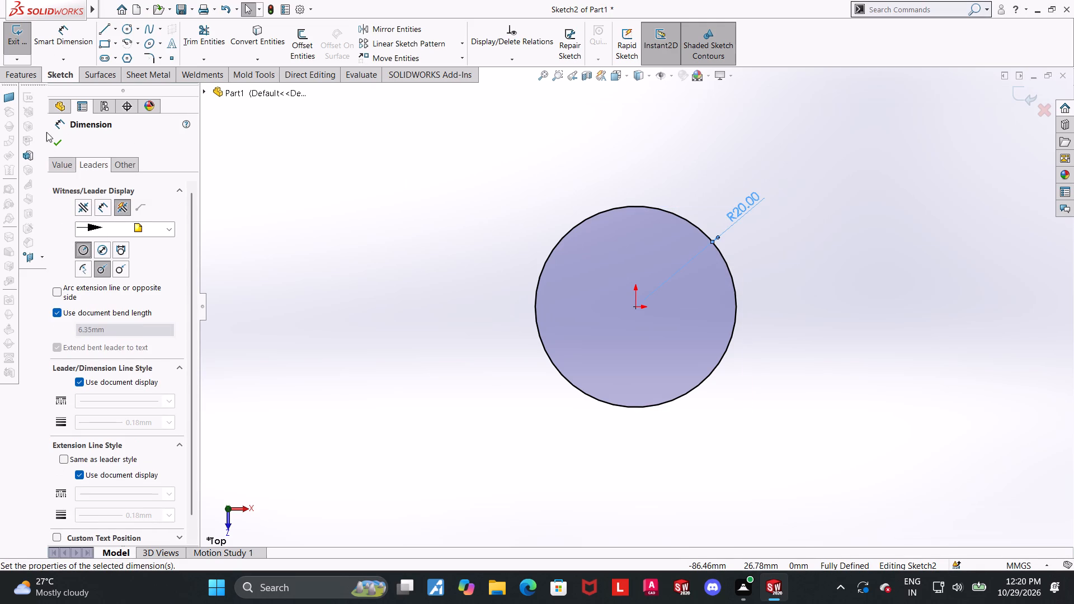
left_click(51, 138)
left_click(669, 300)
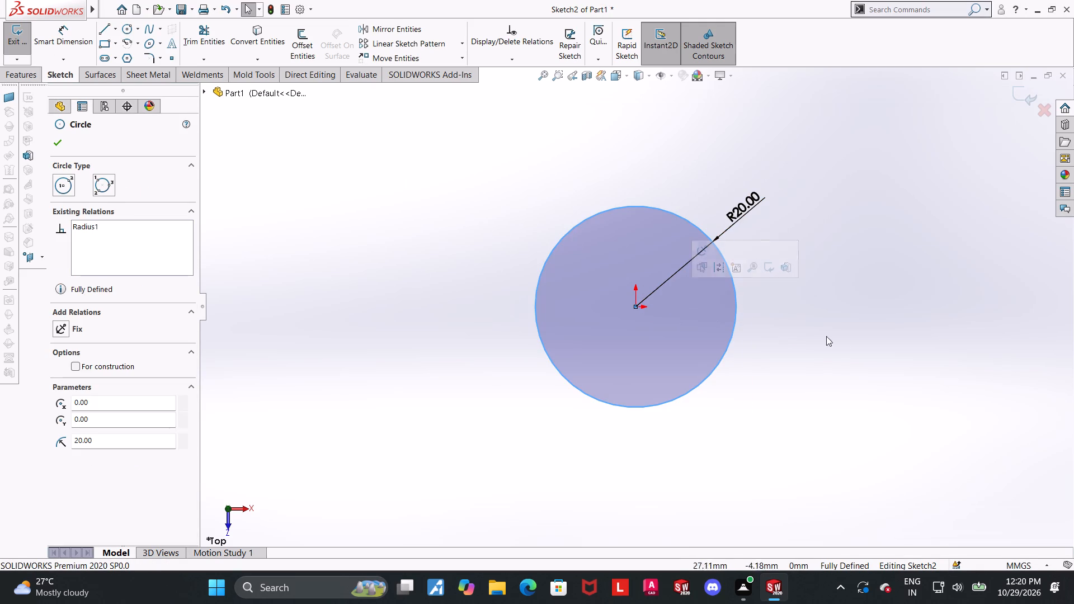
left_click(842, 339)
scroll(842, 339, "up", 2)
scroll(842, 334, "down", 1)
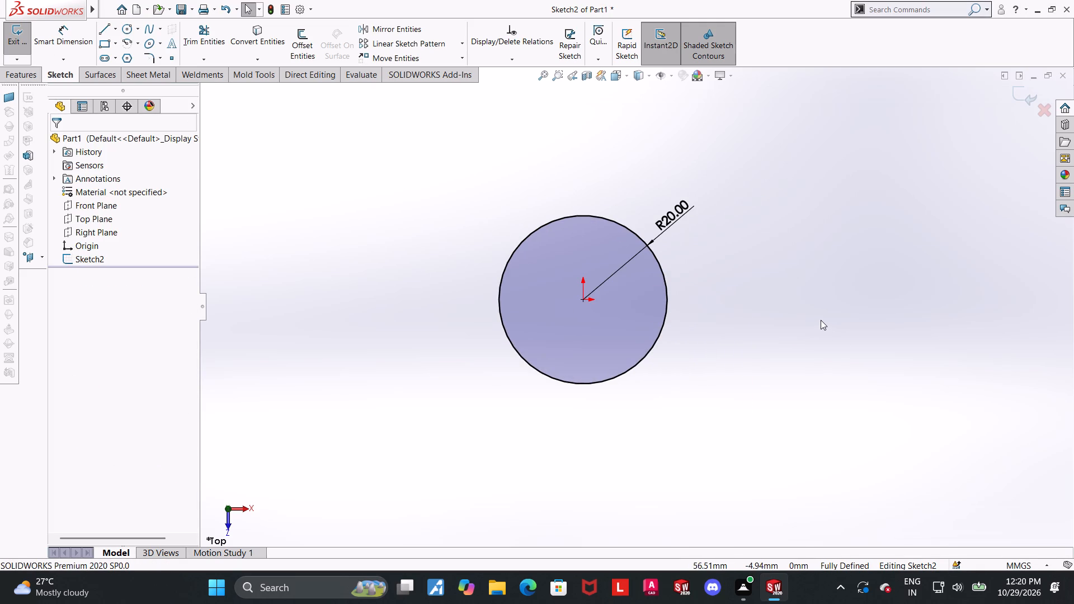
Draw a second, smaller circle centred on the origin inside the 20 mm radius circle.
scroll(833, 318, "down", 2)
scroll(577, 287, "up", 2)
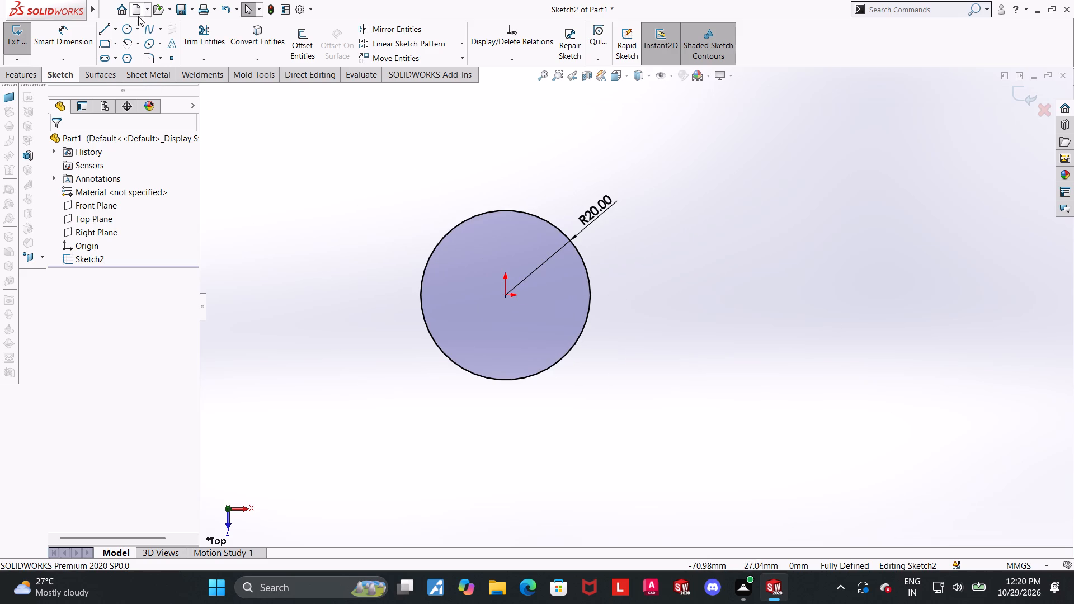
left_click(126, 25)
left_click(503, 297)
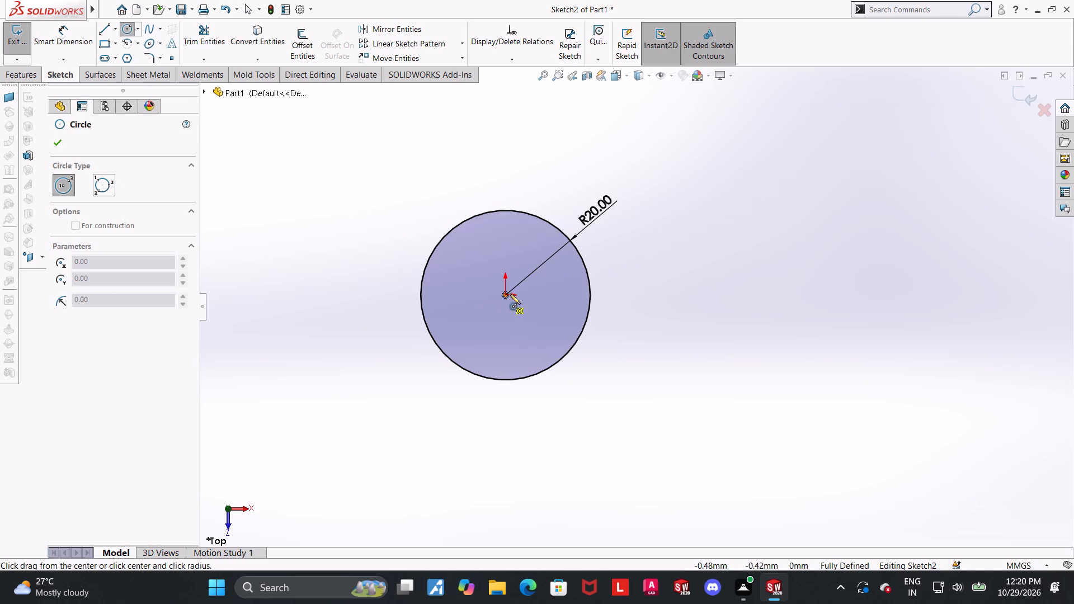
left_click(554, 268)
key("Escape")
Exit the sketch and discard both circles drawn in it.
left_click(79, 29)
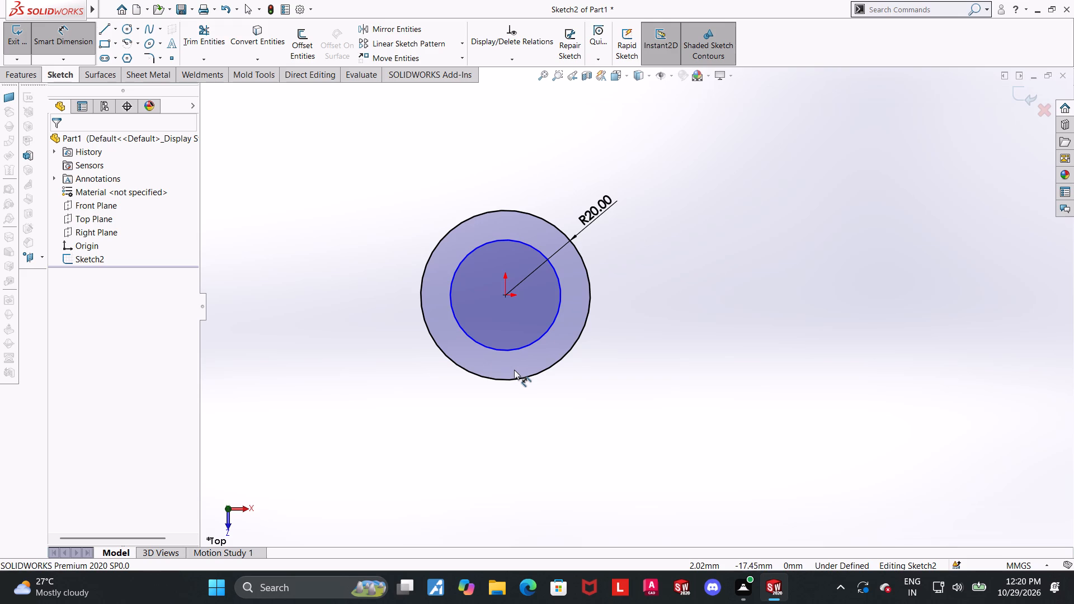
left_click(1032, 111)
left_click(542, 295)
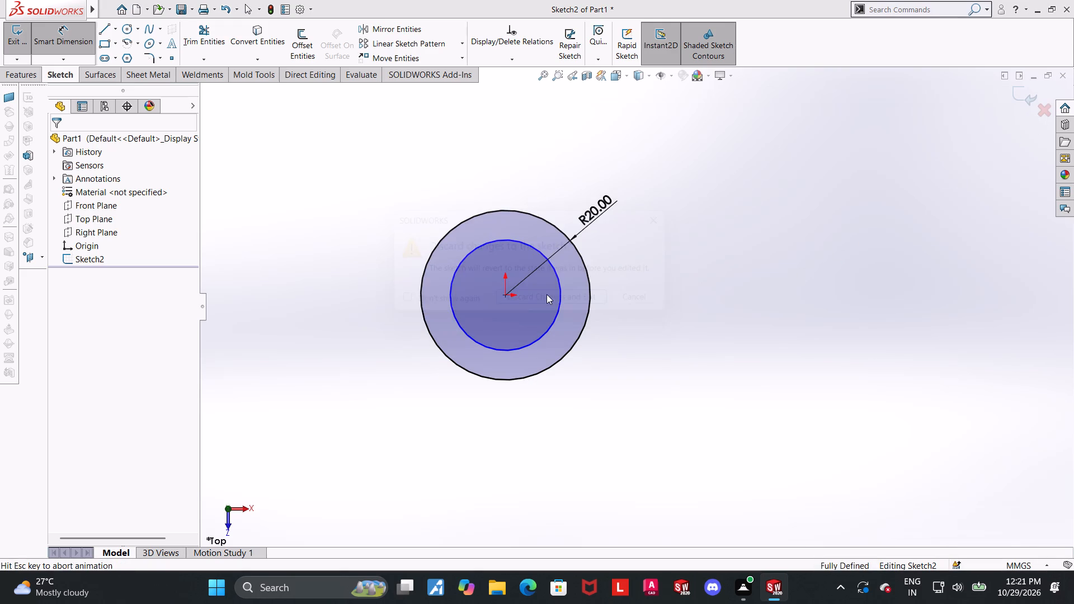
Start a new sketch on the Top Plane and draw a circle about 55 mm in diameter centred on the origin.
left_click(86, 221)
left_click(95, 206)
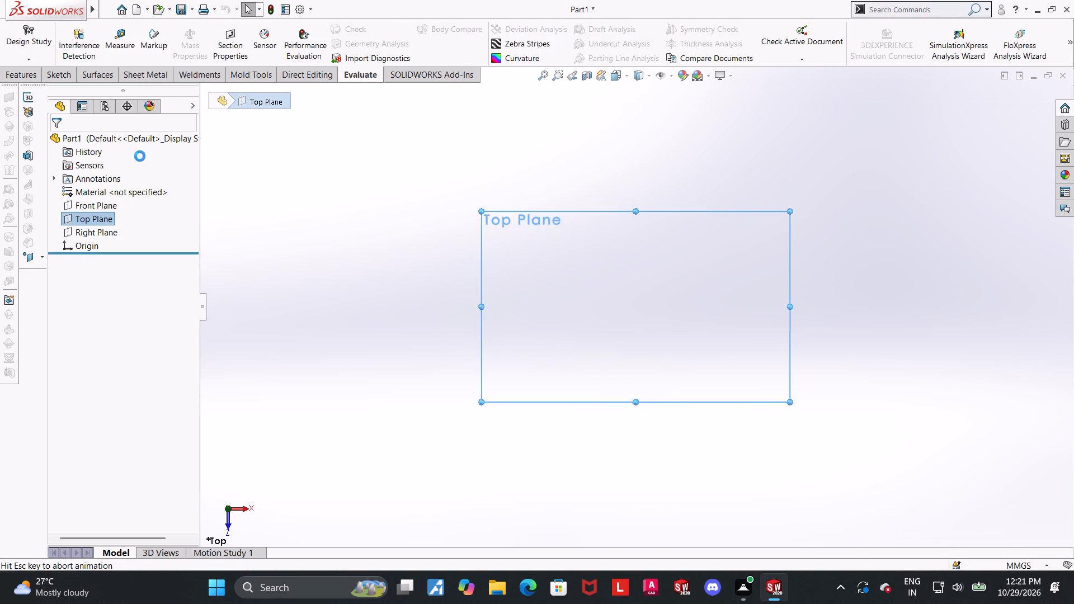
left_click(127, 29)
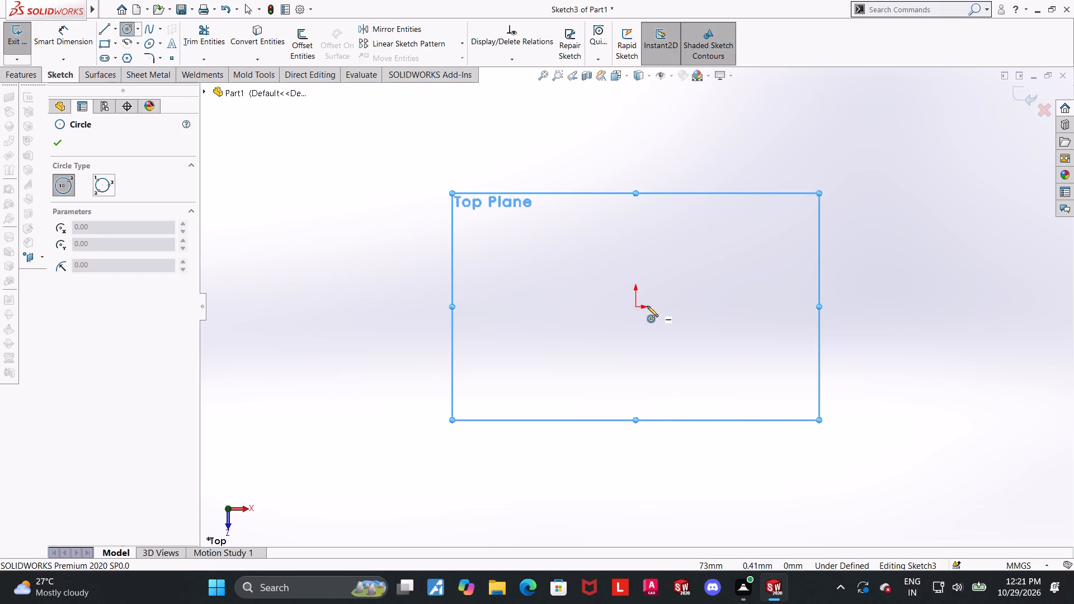
left_click(637, 306)
left_click(672, 263)
key("Escape")
Dimension the circle's diameter as 40 mm.
left_click(61, 27)
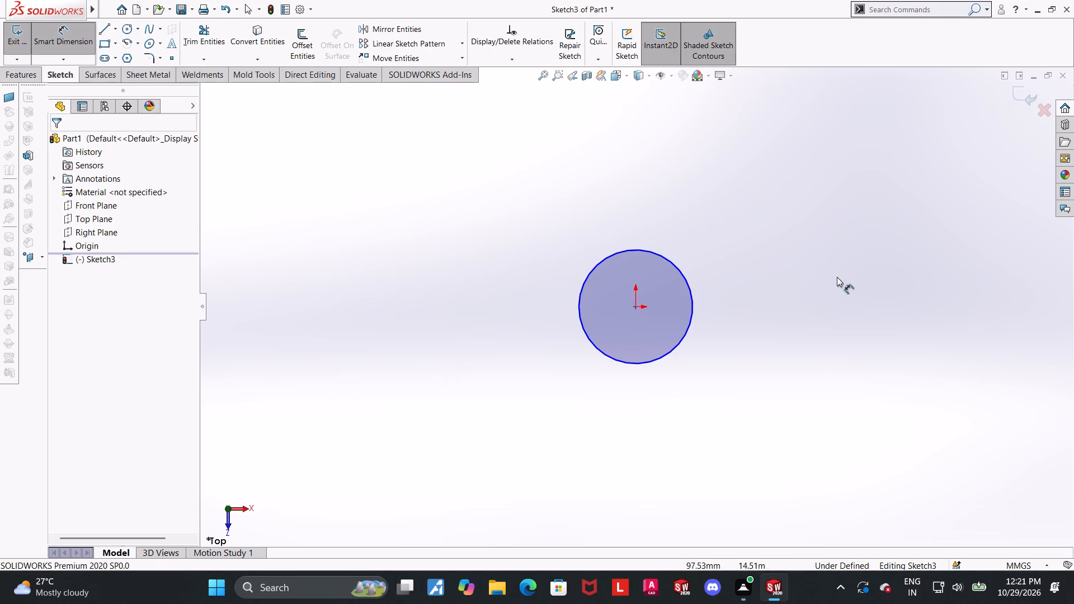
left_click(675, 260)
left_click(672, 264)
left_click(723, 207)
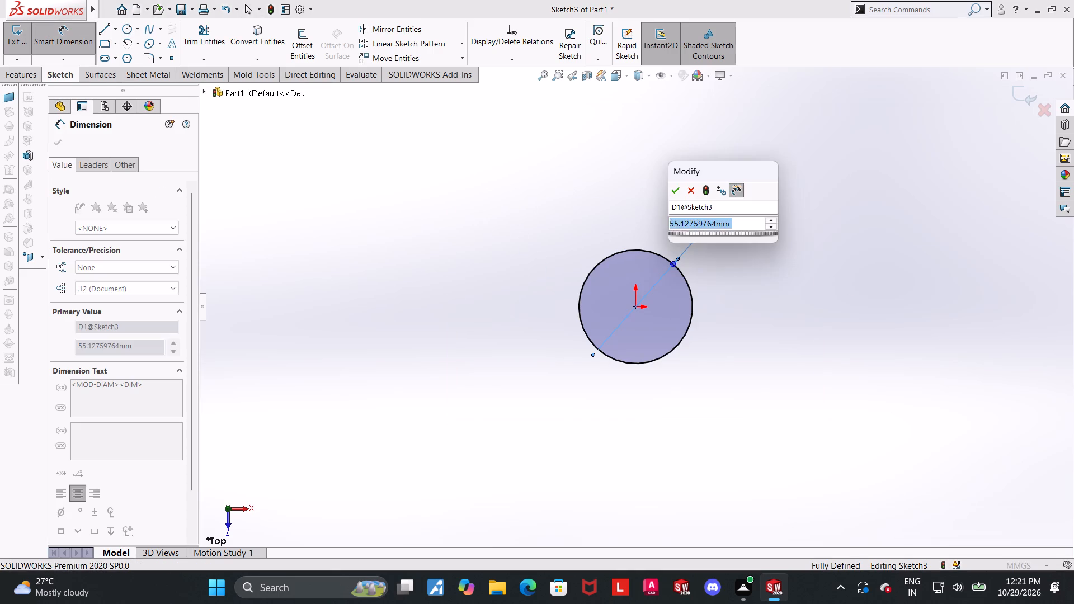
type("40")
key("Return")
key("Escape")
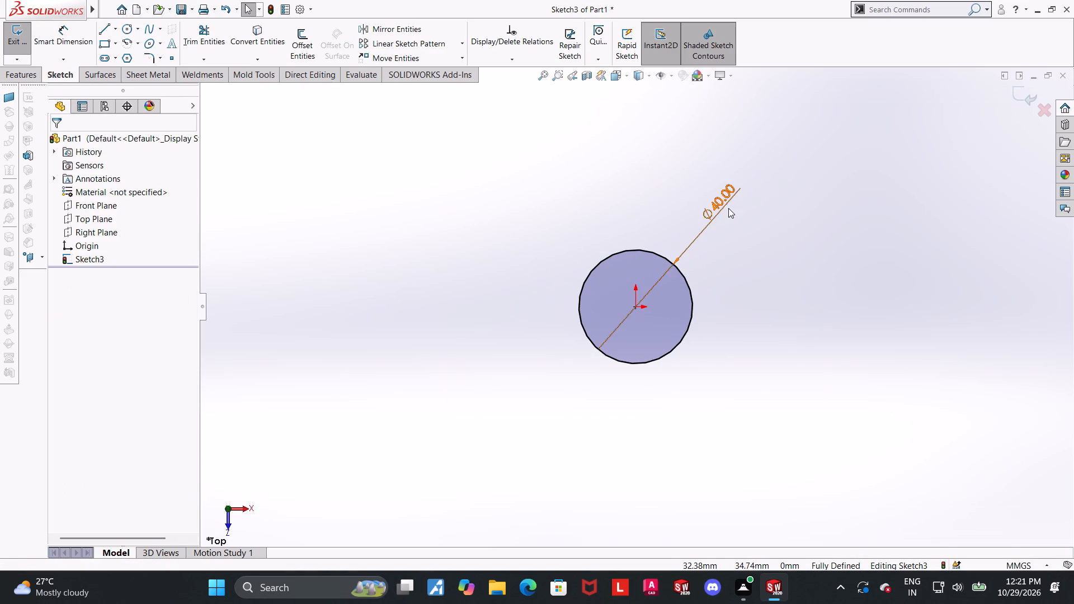
Change the circle's diameter dimension to display as a radius.
double_click(720, 193)
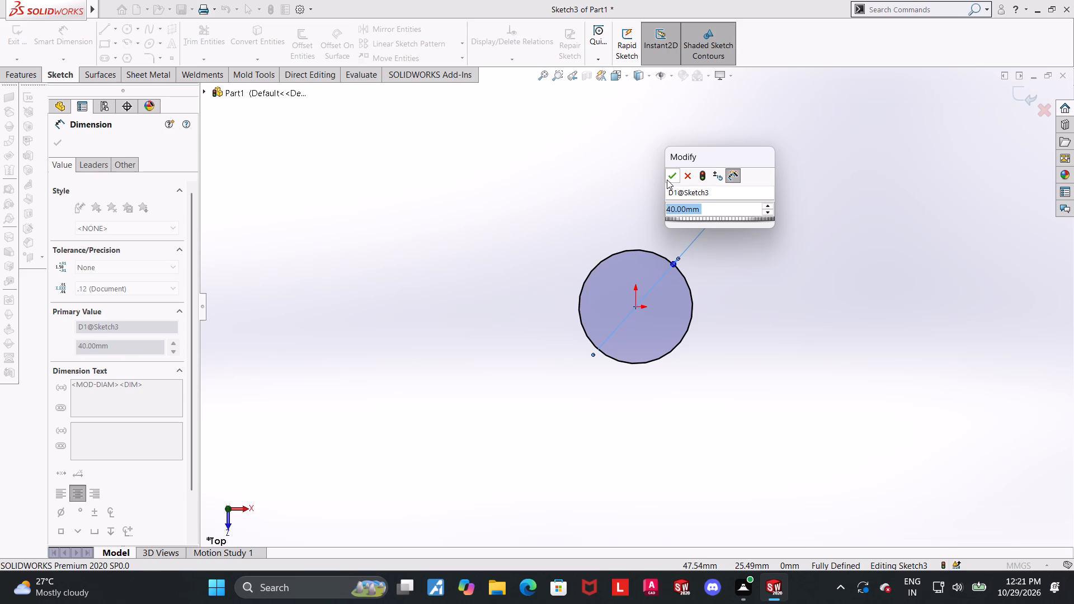
left_click(667, 180)
left_click(89, 168)
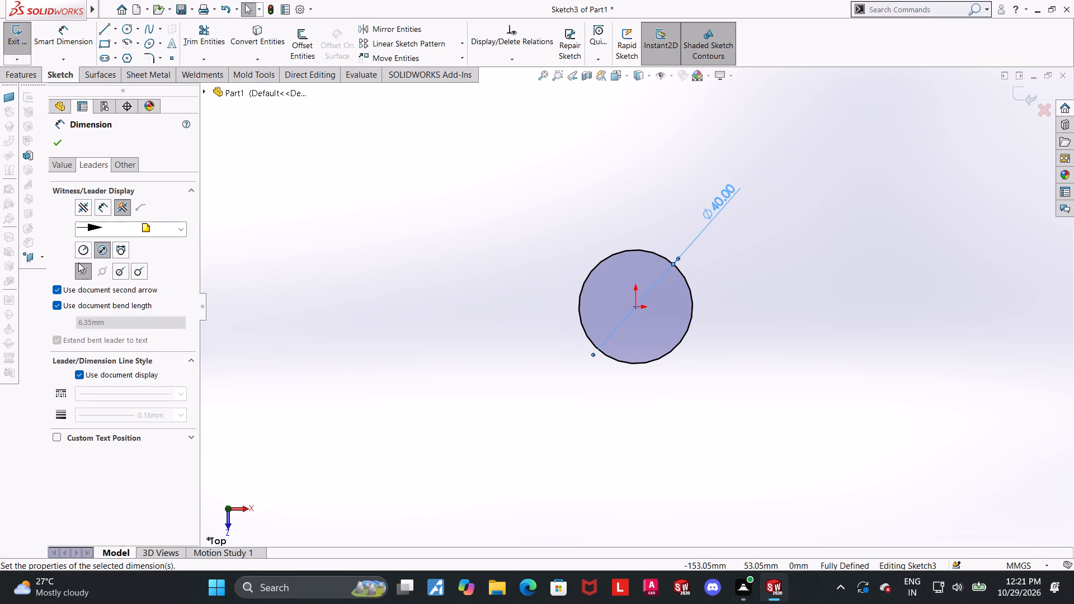
left_click(83, 254)
left_click(53, 144)
left_click(389, 258)
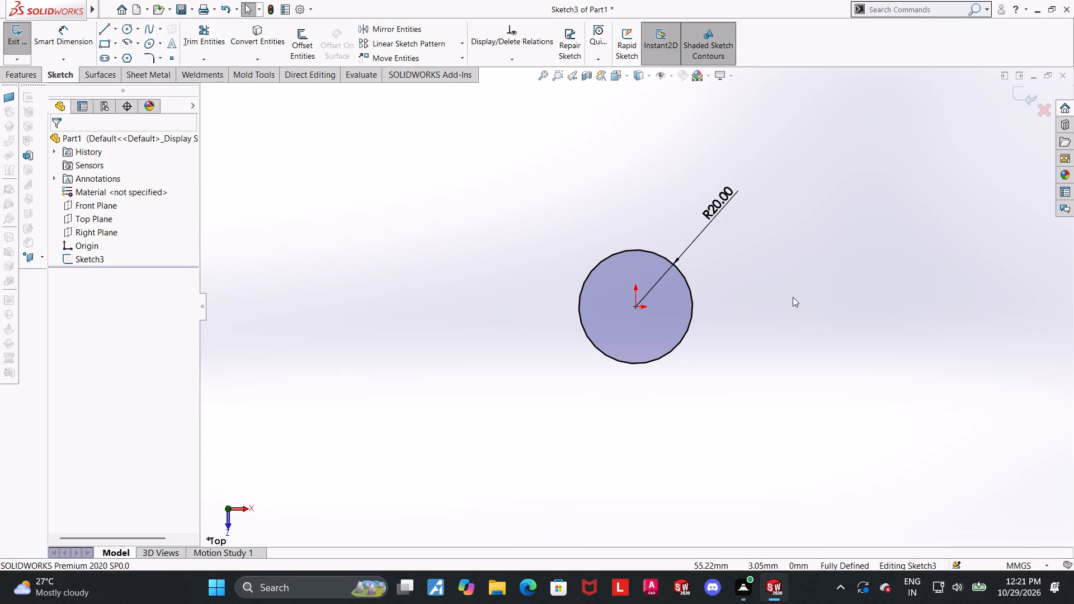
Exit the sketch and extrude the circle as a boss with a blind depth of 100 mm.
middle_click_drag(736, 348, 724, 263)
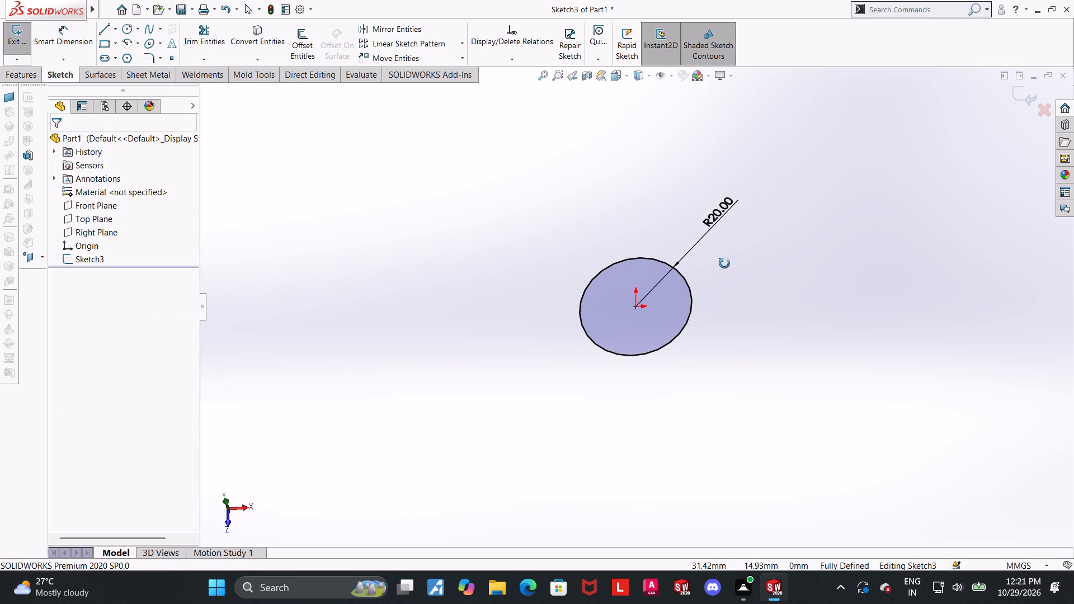
middle_click_drag(724, 263, 724, 262)
middle_click_drag(717, 312, 719, 303)
left_click(15, 28)
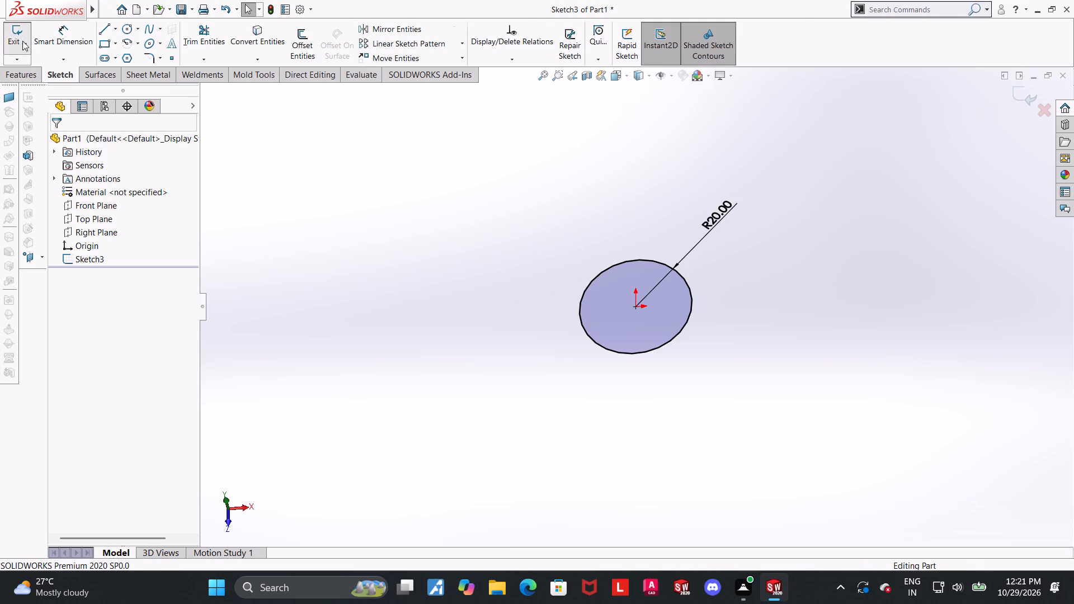
left_click(22, 70)
left_click(26, 44)
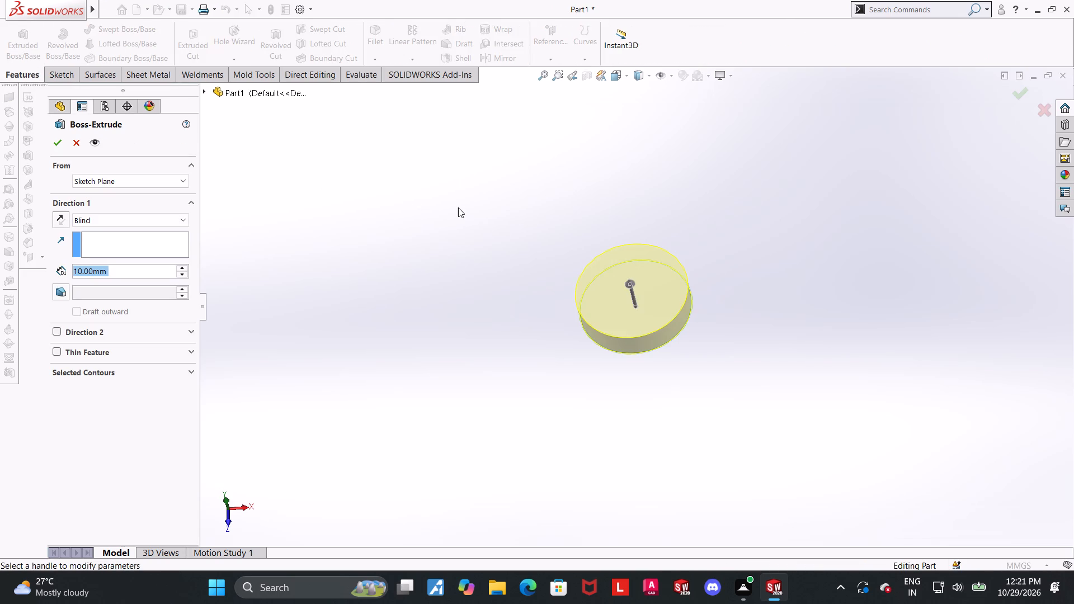
key("1")
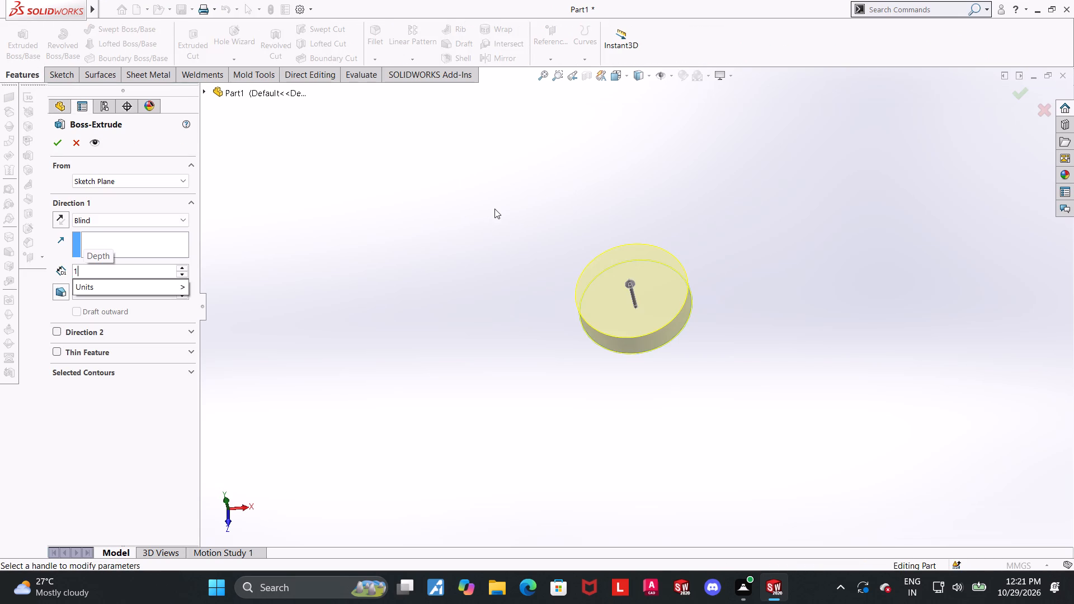
type("00")
key("Return")
scroll(602, 327, "up", 1)
middle_click_drag(530, 301, 538, 246)
scroll(574, 303, "up", 2)
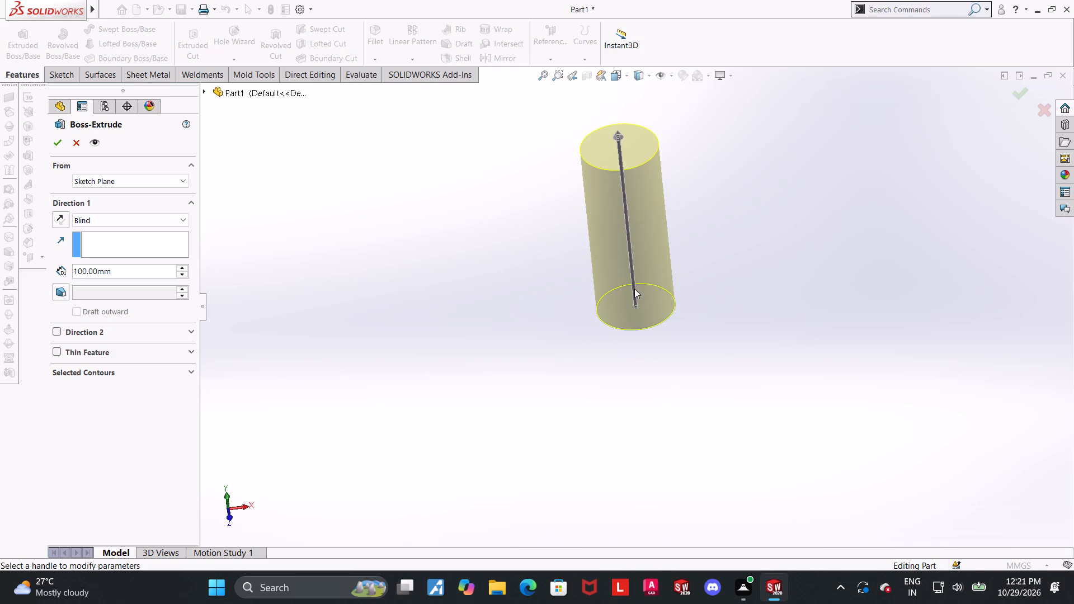
scroll(655, 247, "down", 3)
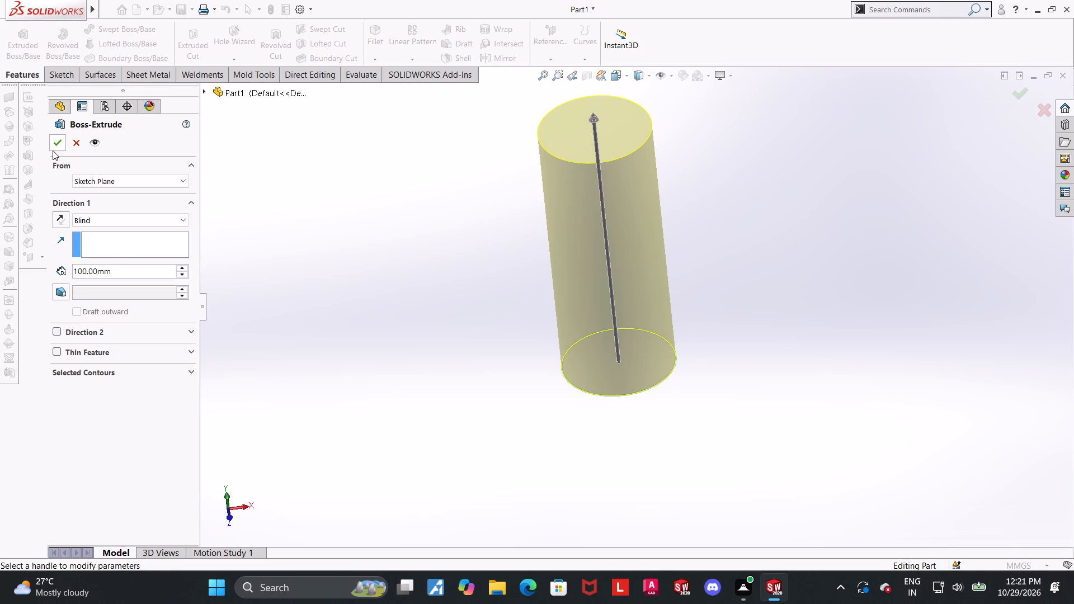
left_click(53, 150)
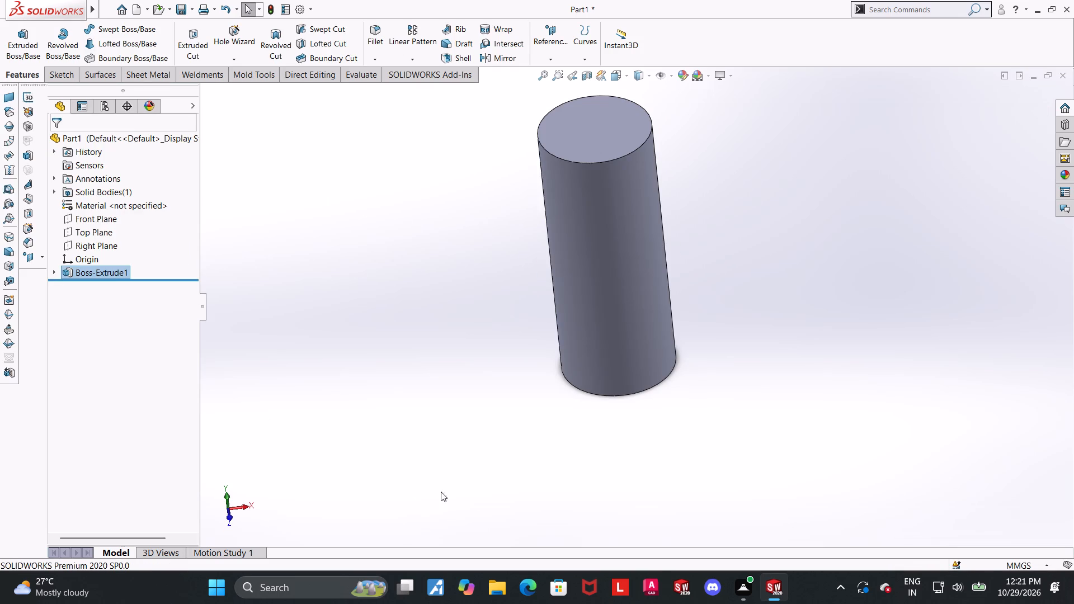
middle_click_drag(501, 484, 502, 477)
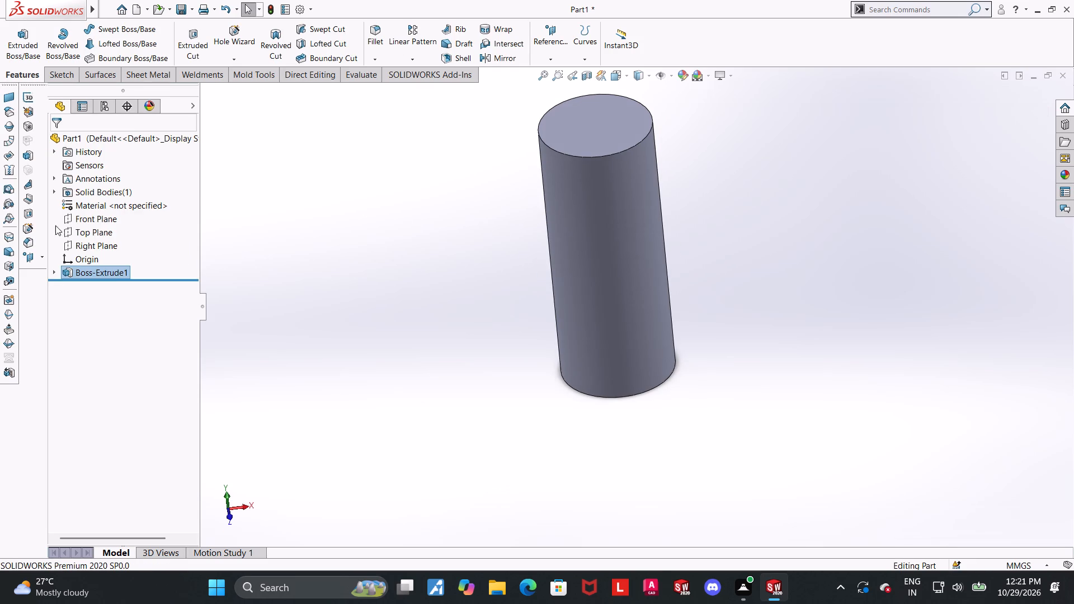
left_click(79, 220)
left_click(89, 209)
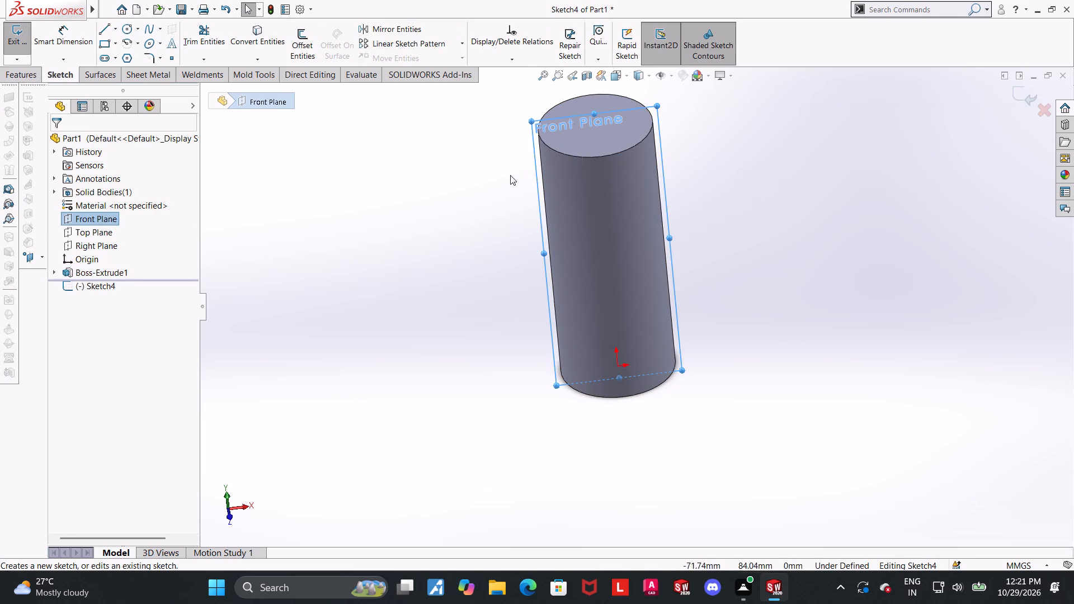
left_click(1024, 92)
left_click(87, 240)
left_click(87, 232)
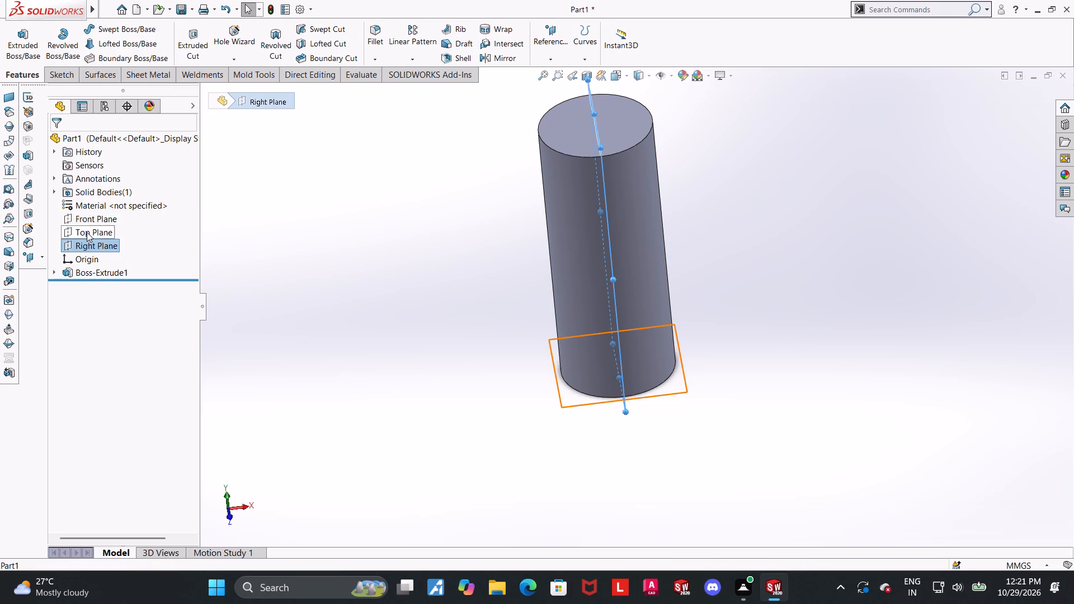
On a new Top Plane sketch viewed face-on, draw four connected lines from the cylinder's edge: horizontal, sloped about 35 mm, vertical about 28 mm, horizontal about 50 mm.
left_click(93, 226)
left_click(103, 210)
left_click(105, 285)
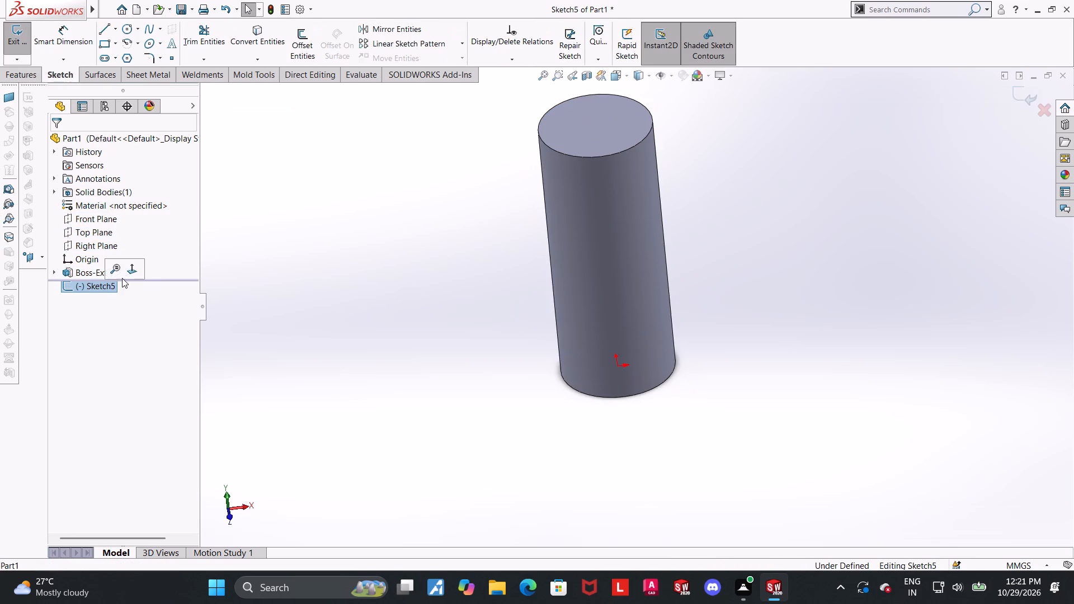
left_click(127, 271)
left_click(105, 29)
scroll(667, 252, "up", 4)
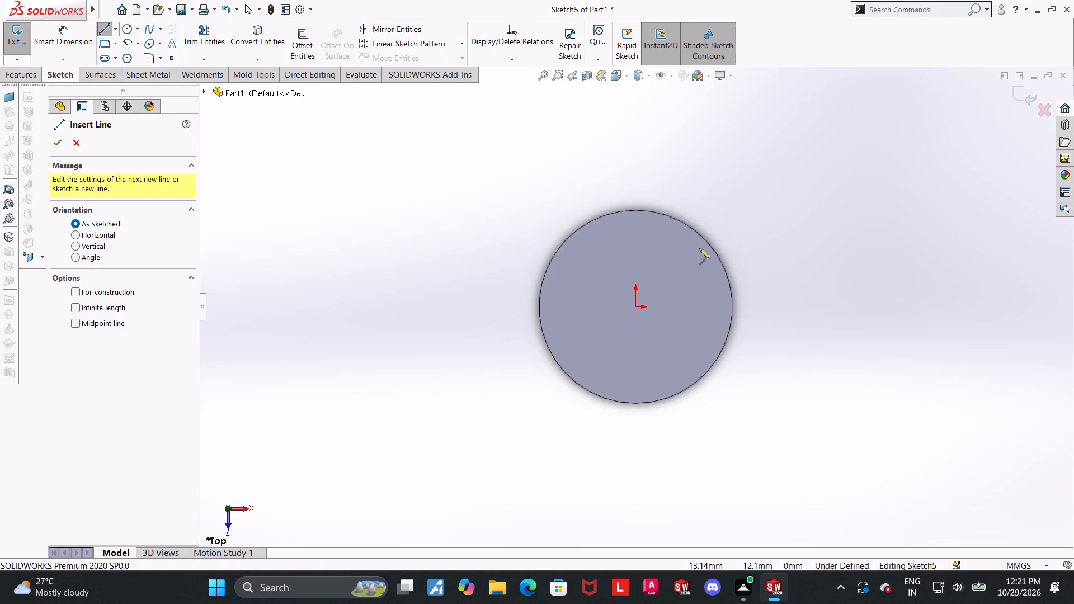
scroll(701, 256, "up", 2)
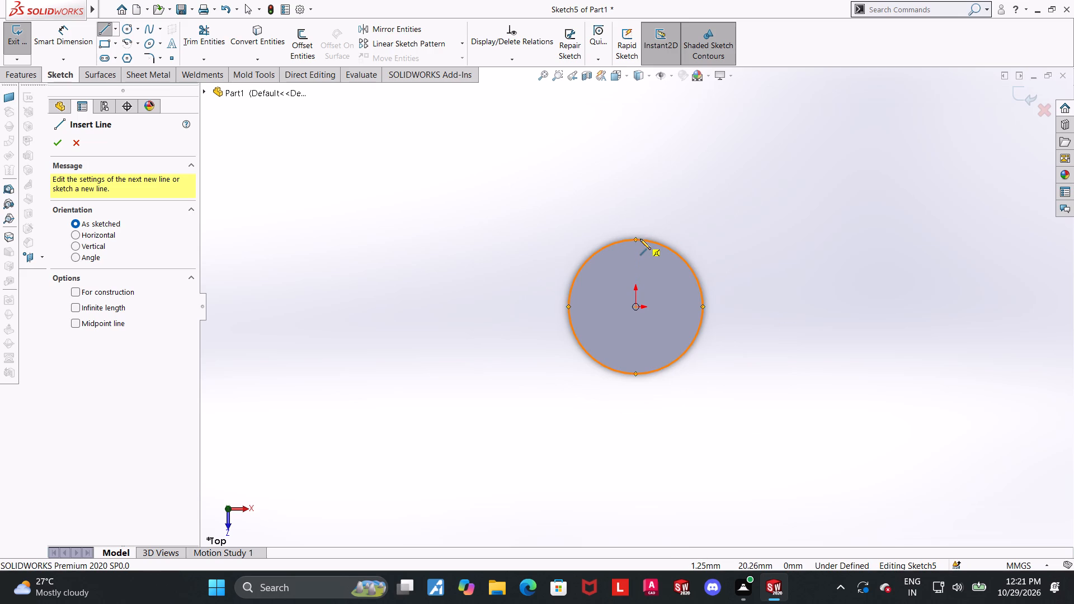
left_click(634, 239)
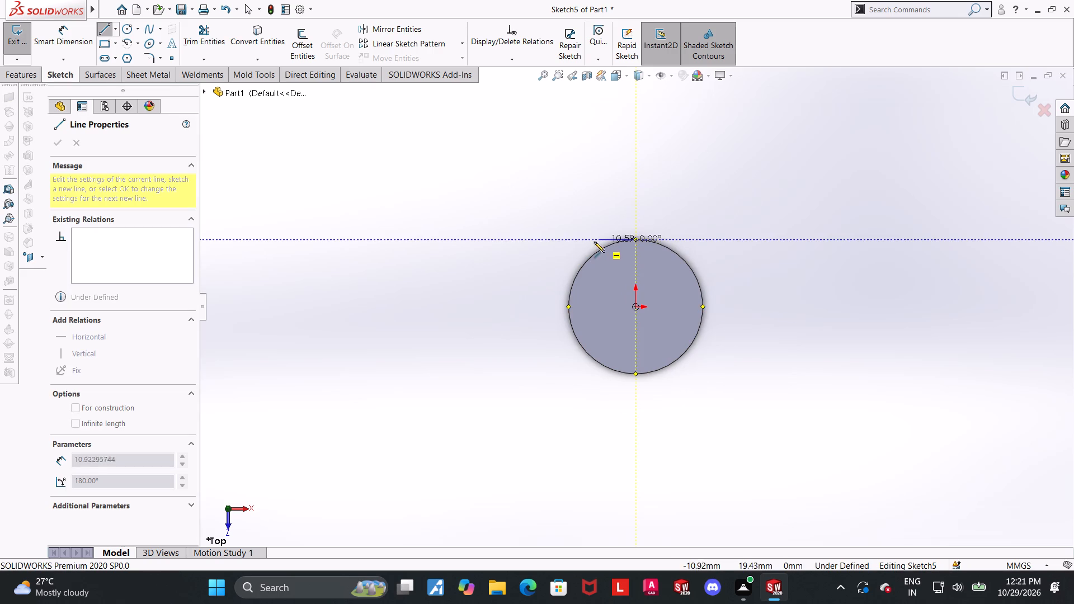
left_click(454, 242)
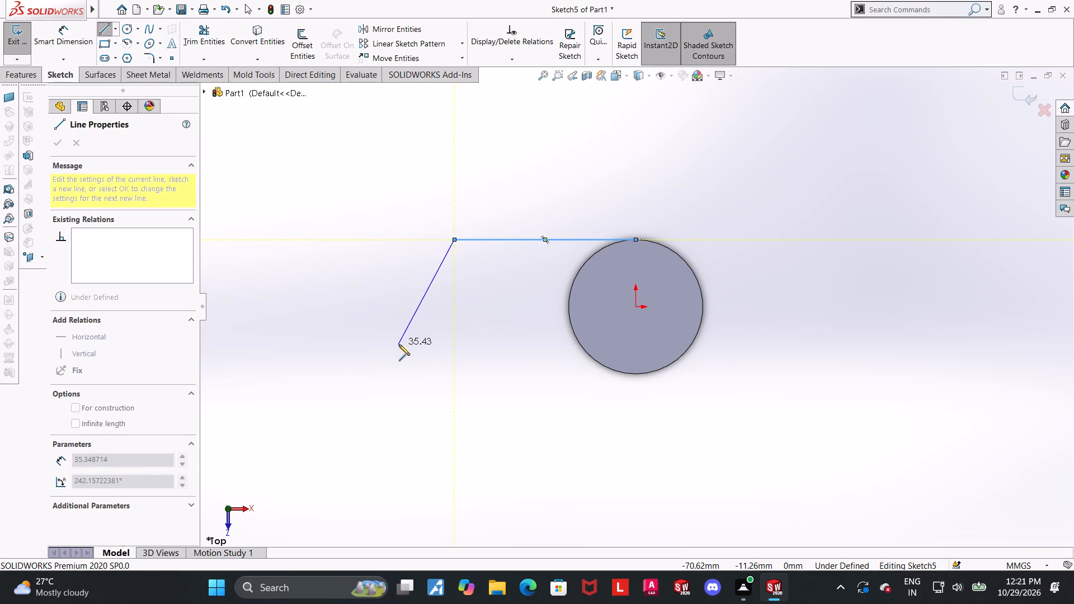
left_click(402, 346)
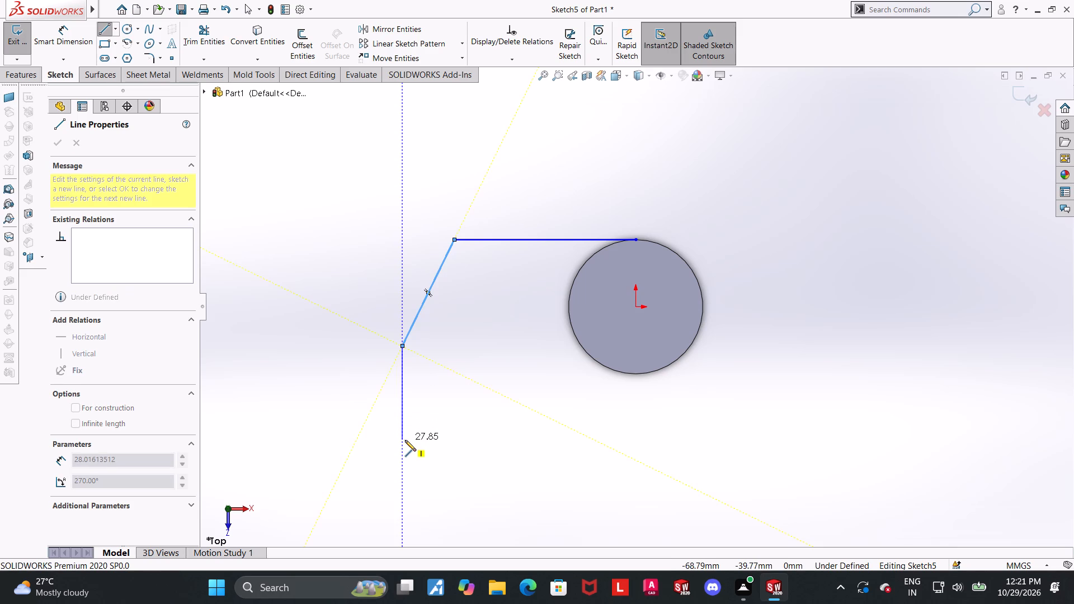
left_click(405, 441)
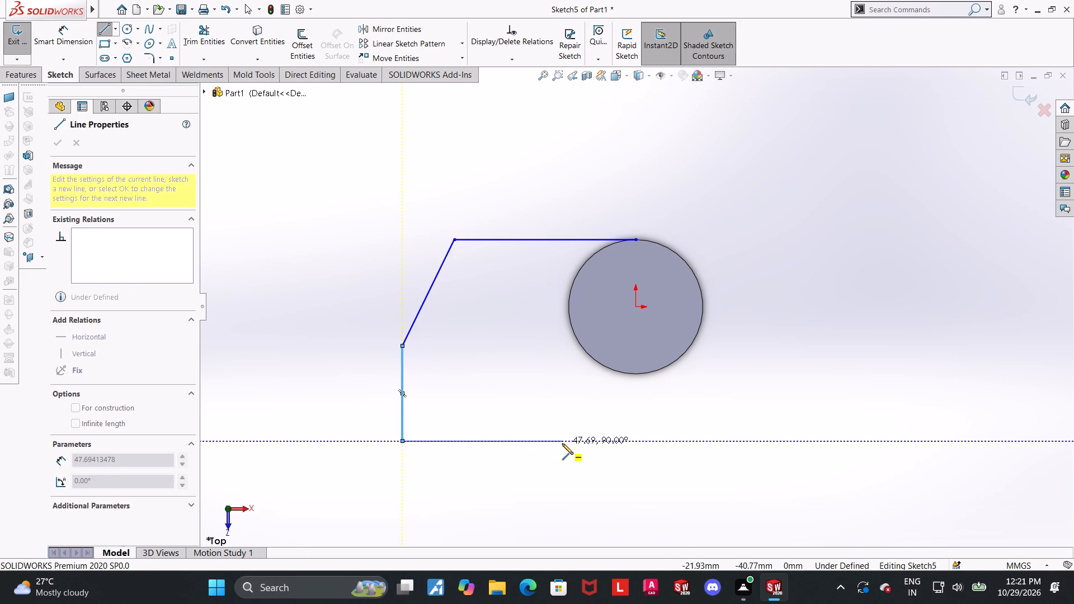
left_click(569, 443)
key("Escape")
Draw a circle of about 25 mm radius centred on the last horizontal line's midpoint and reaching its open end.
scroll(581, 393, "down", 2)
scroll(598, 439, "up", 4)
middle_click_drag(598, 439, 598, 434)
middle_click(597, 430)
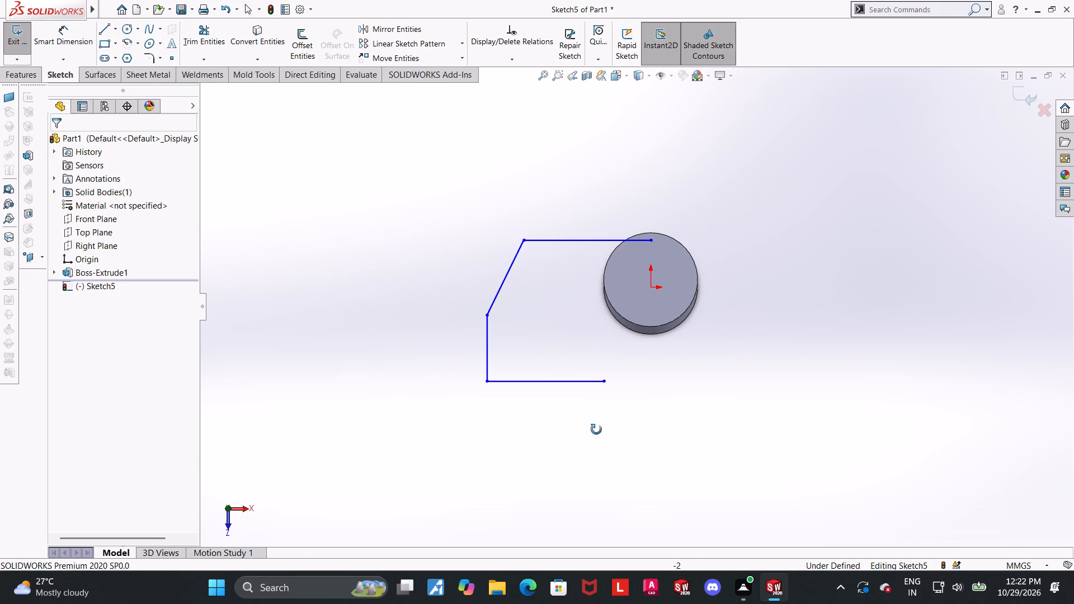
left_click(124, 28)
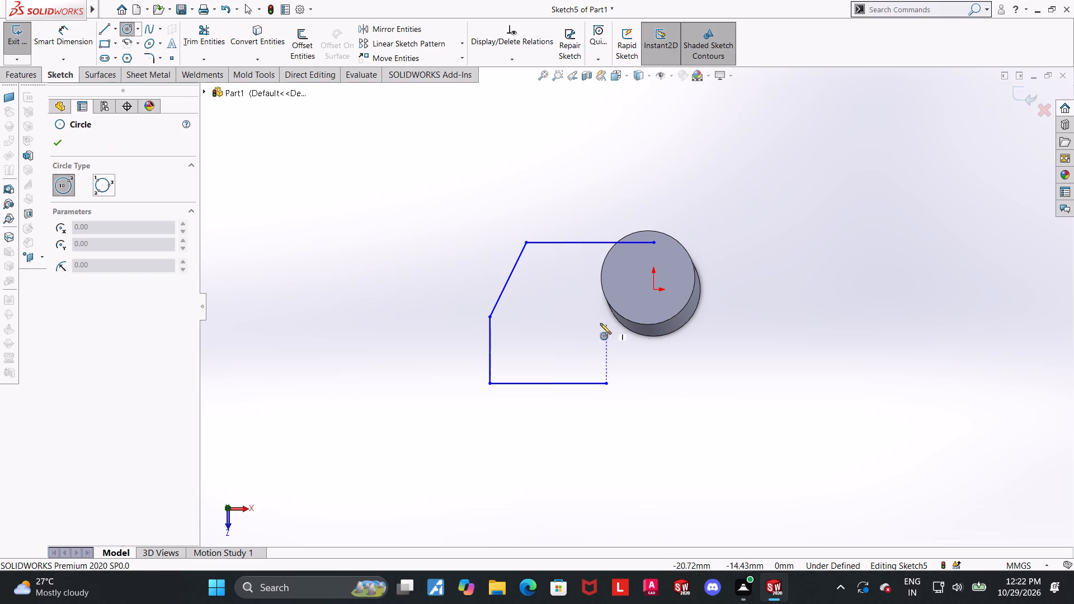
left_click(549, 384)
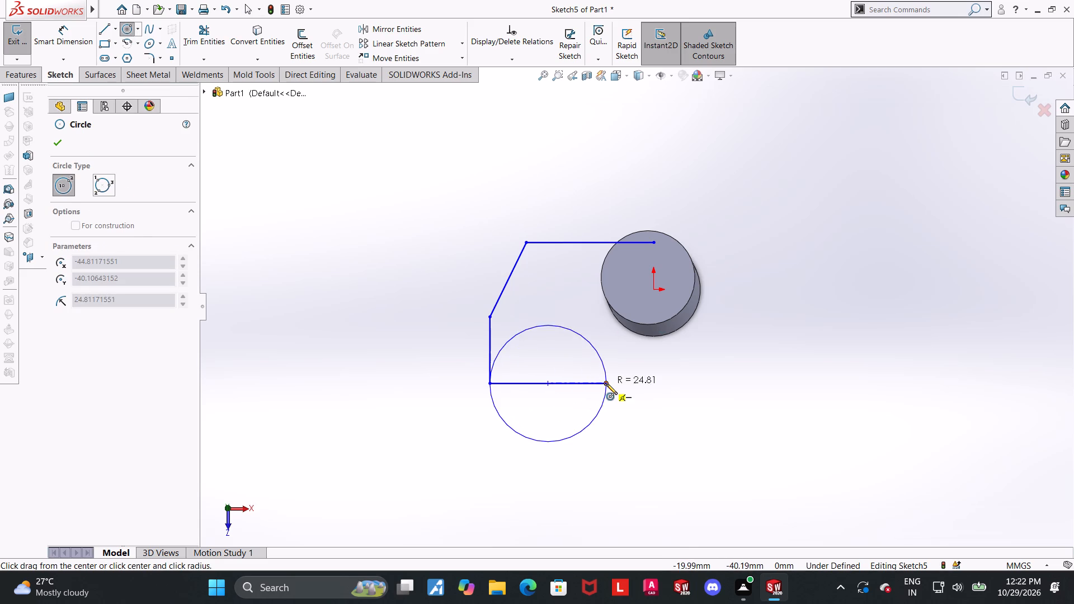
left_click(606, 384)
key("Escape")
Dimension the new circle's diameter as 60 mm.
left_click(49, 30)
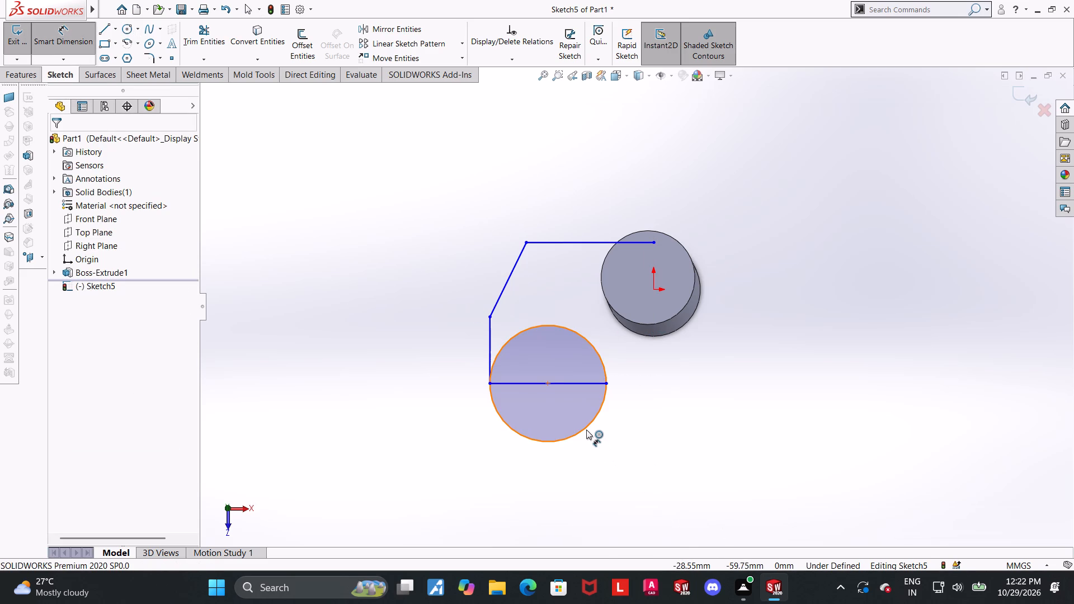
left_click(586, 430)
left_click(605, 470)
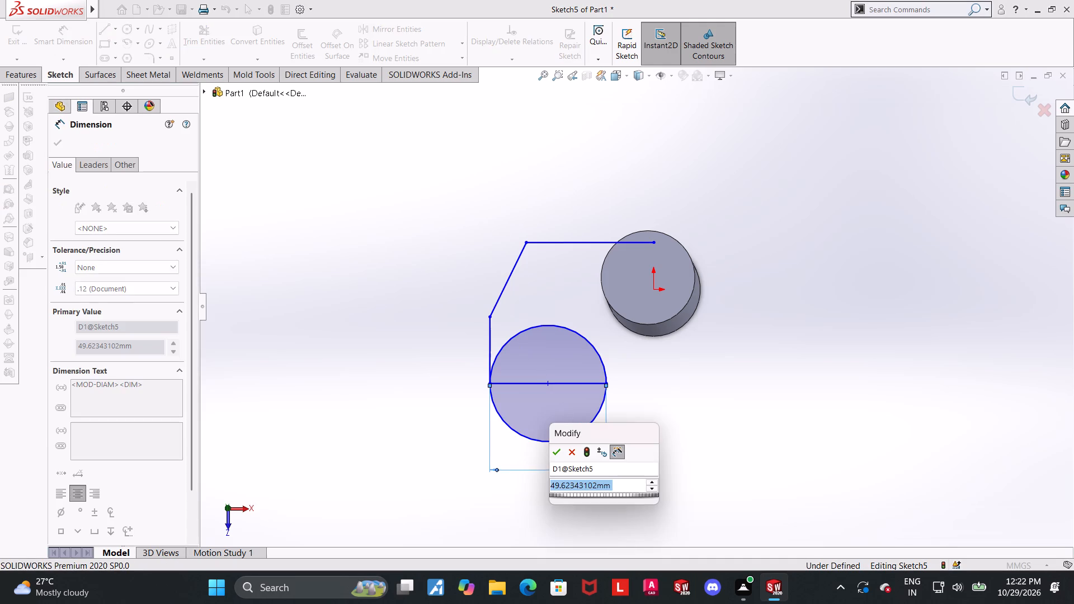
type("60")
key("Return")
key("Escape")
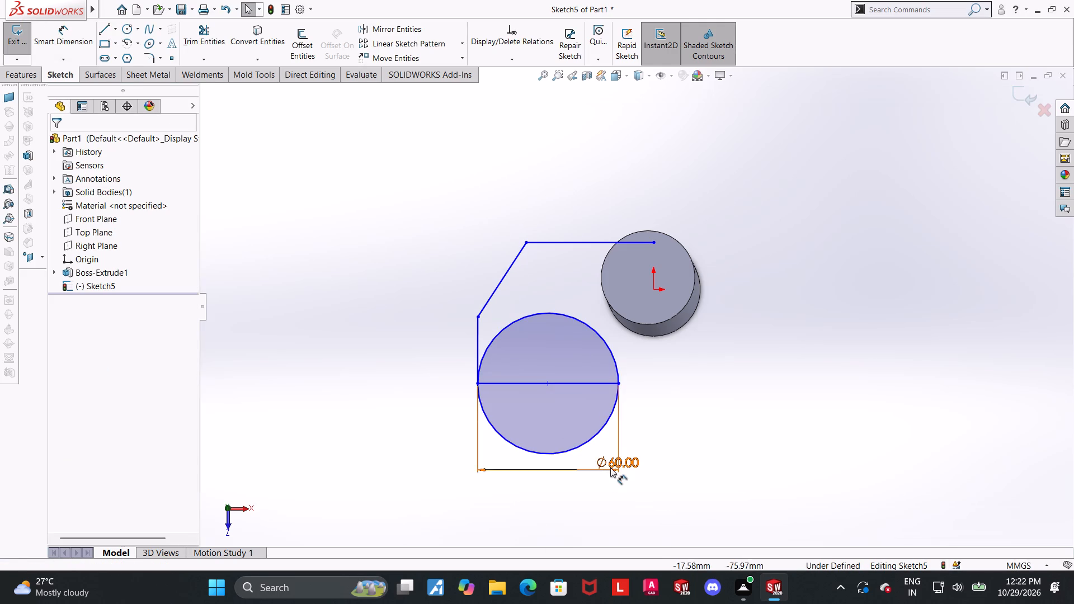
Change the circle's 60 mm diameter dimension to display as a radius.
double_click(614, 463)
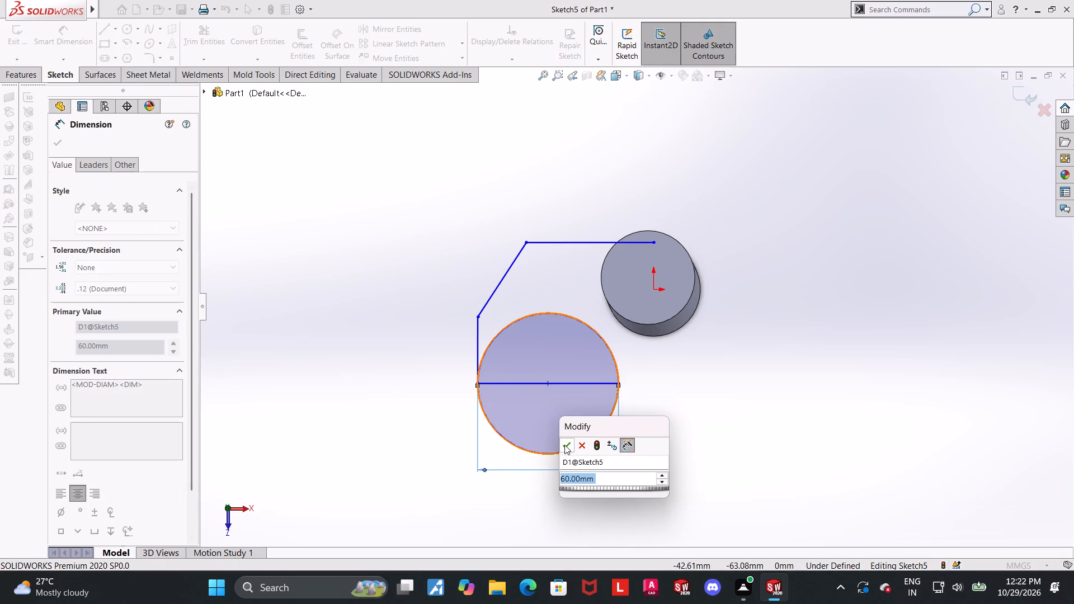
left_click(564, 445)
left_click(91, 167)
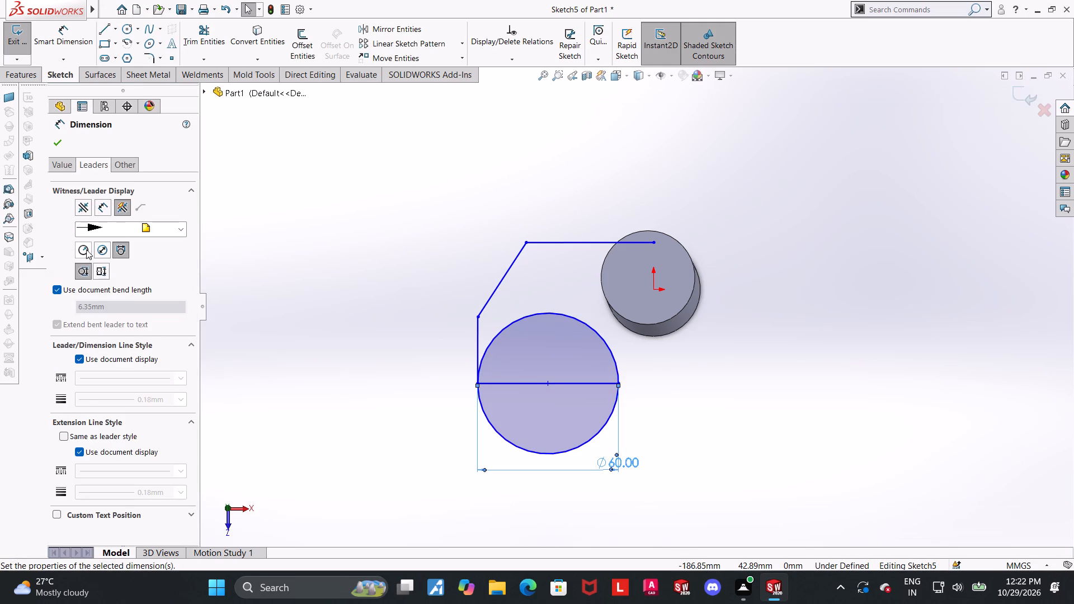
left_click(86, 249)
left_click(50, 145)
left_click(740, 376)
scroll(715, 365, "up", 2)
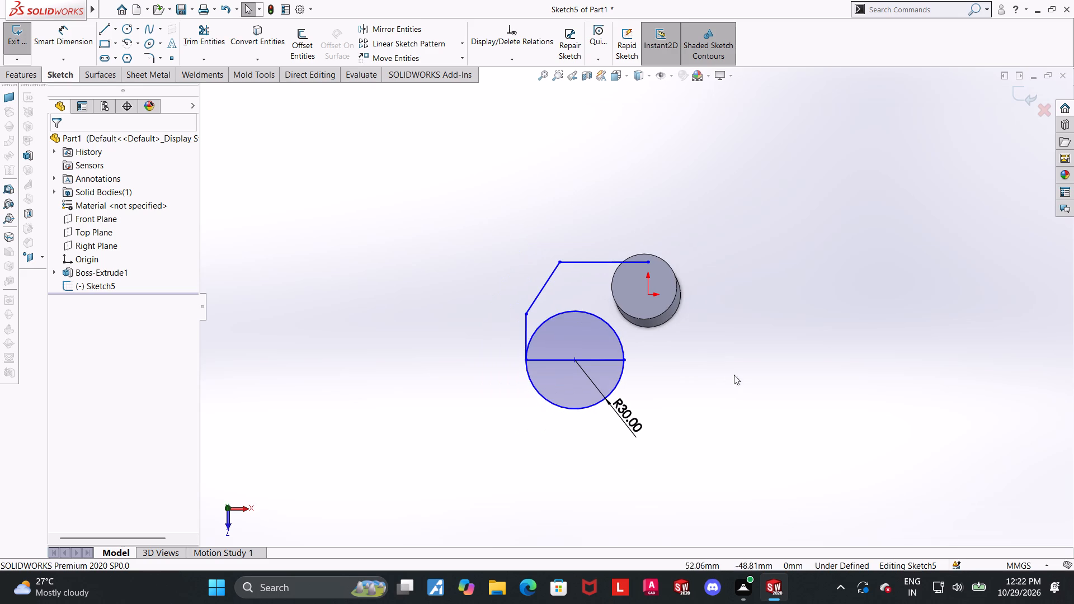
scroll(642, 341, "down", 2)
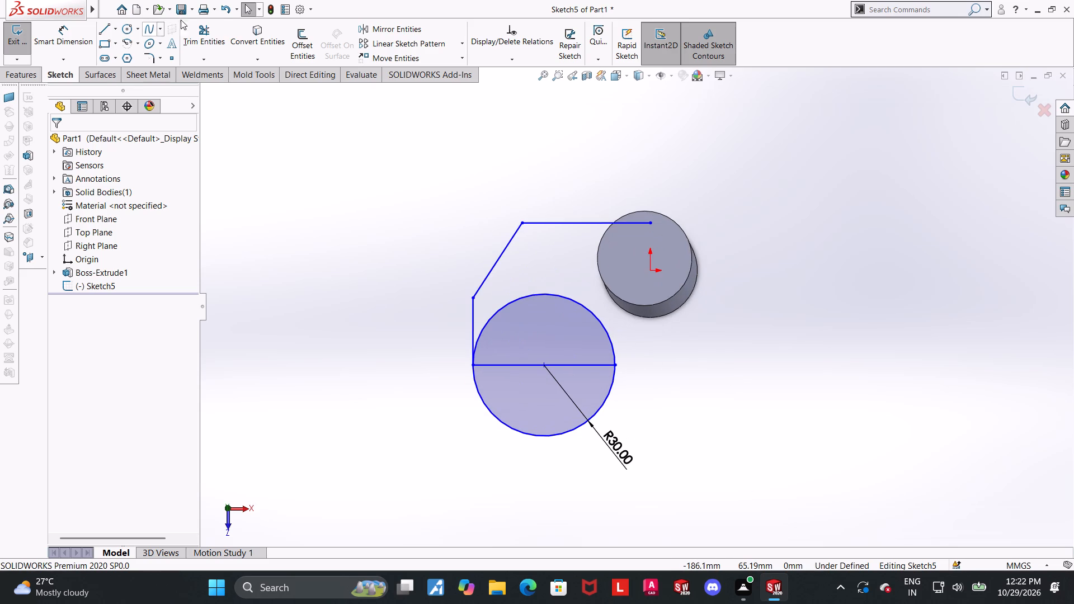
Trim away the circle's upper half and the horizontal line across it, leaving the lower semicircular arc.
left_click(213, 27)
left_click_drag(592, 347, 585, 276)
left_click_drag(581, 377, 576, 312)
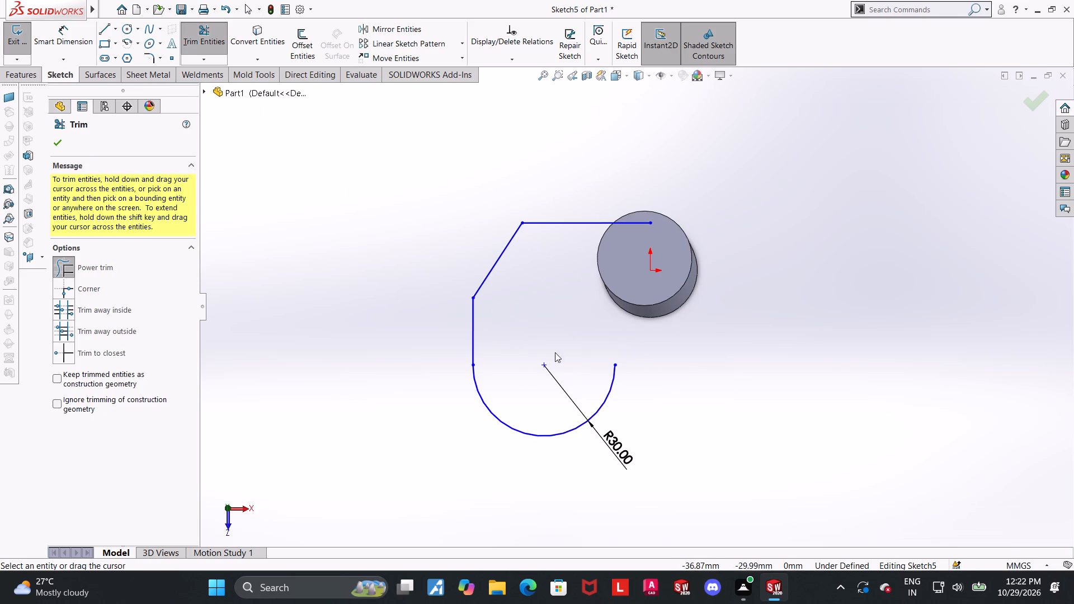
key("Escape")
scroll(624, 364, "up", 2)
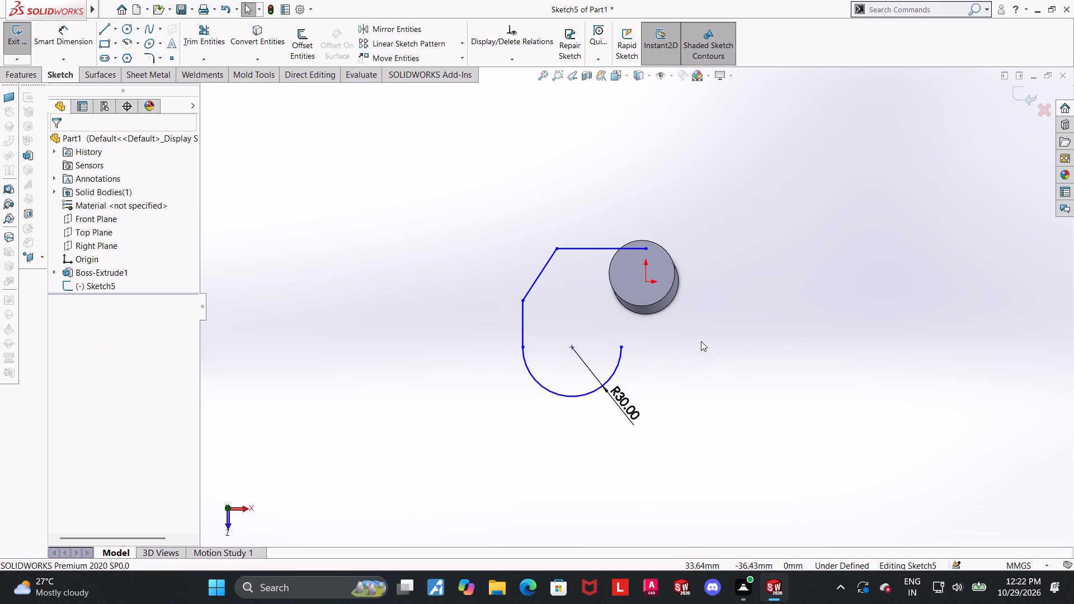
scroll(724, 348, "down", 1)
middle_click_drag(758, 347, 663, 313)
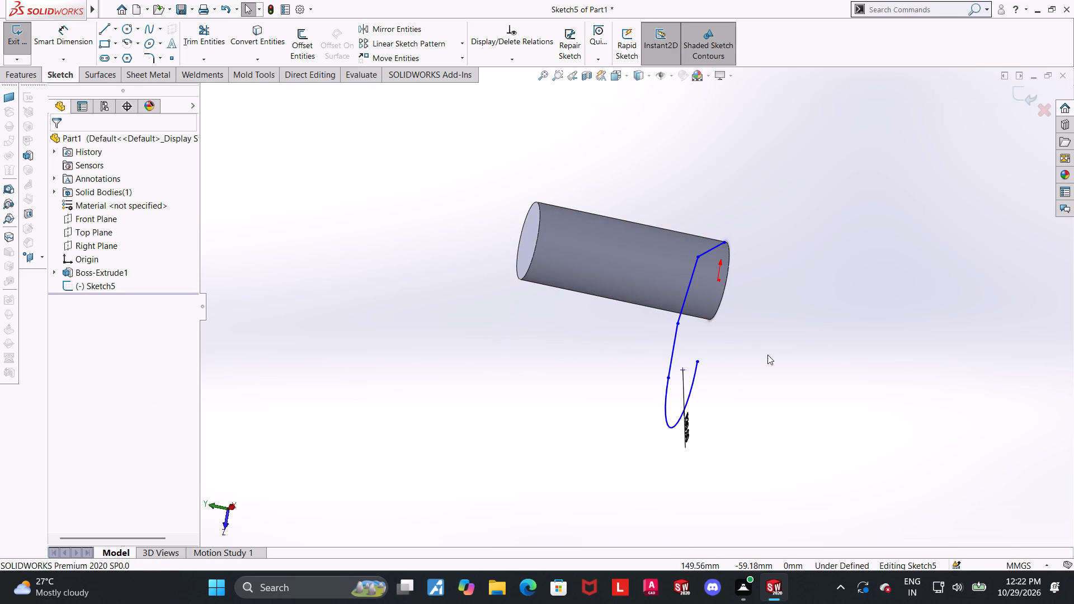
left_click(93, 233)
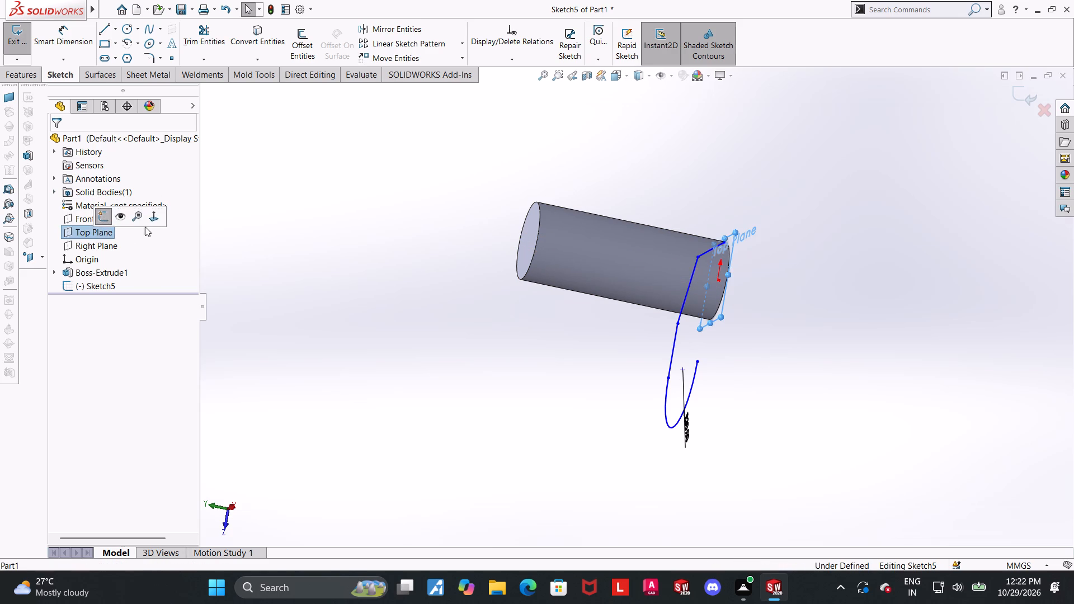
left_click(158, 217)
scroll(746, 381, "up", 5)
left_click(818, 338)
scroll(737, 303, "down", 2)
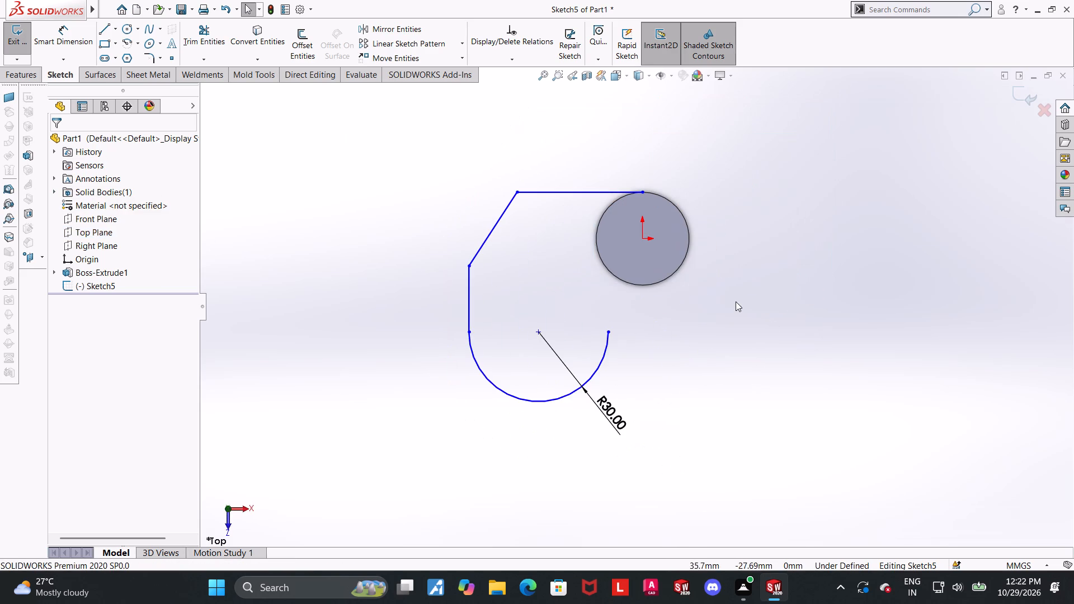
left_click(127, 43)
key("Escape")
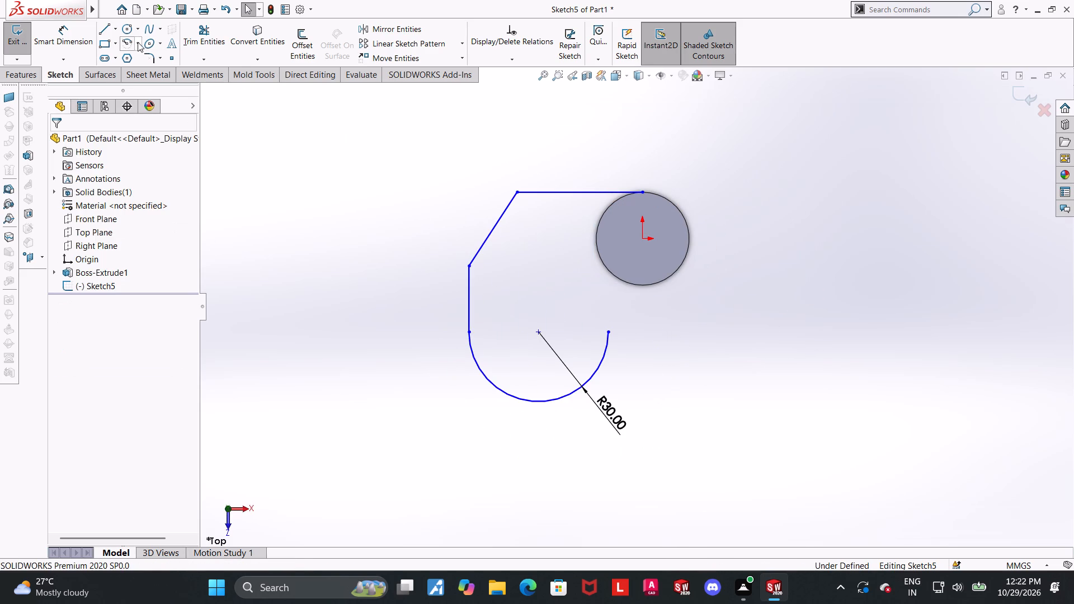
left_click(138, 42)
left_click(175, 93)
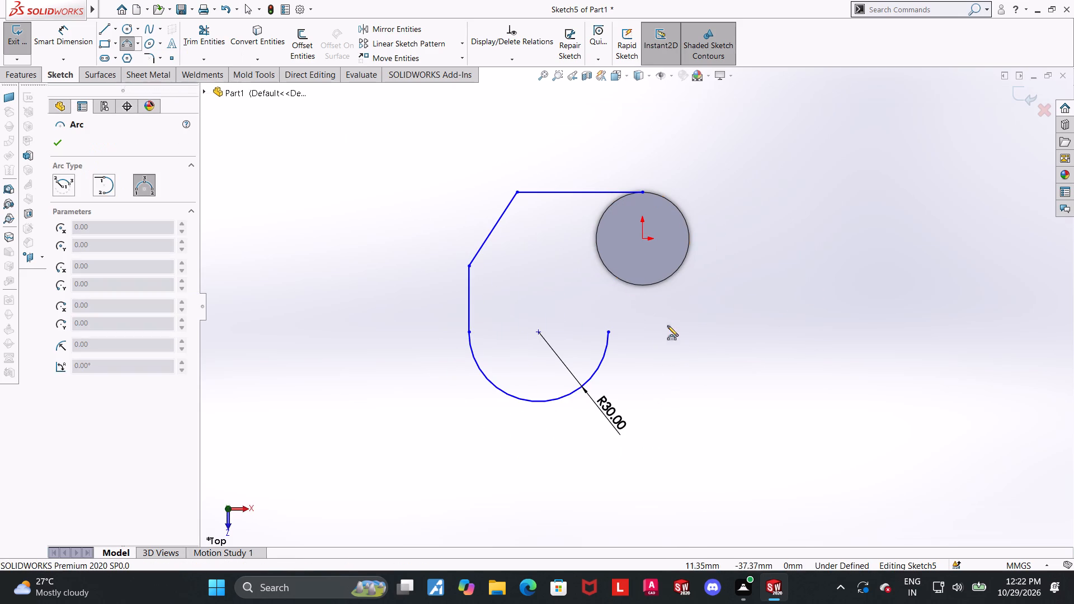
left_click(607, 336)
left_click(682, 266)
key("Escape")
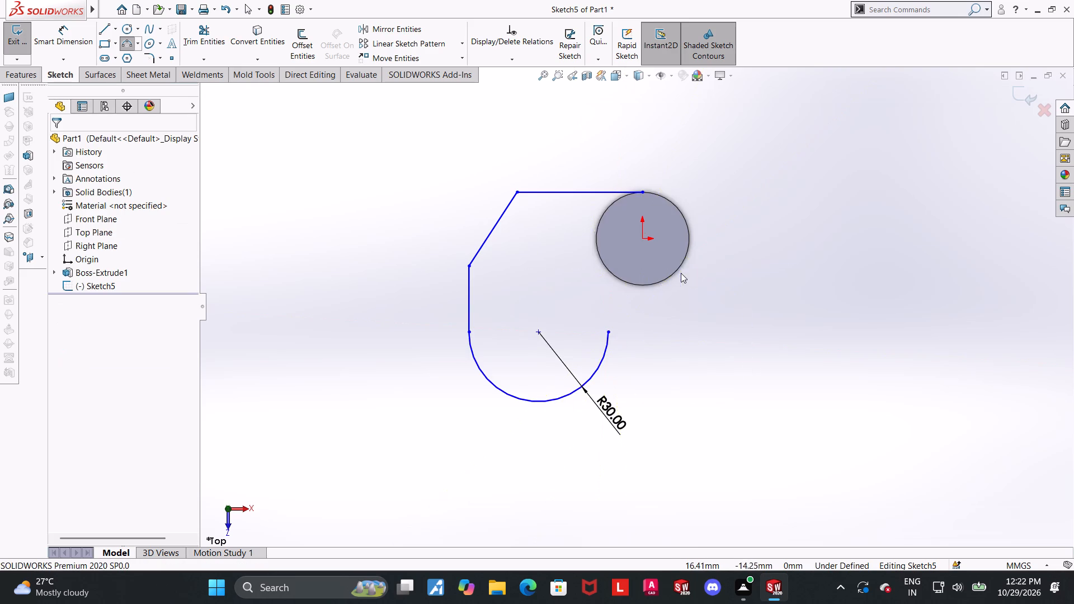
Draw a three-point arc from near the R30 arc's open end to the cylinder's lower edge, curving up towards the cylinder.
left_click(127, 49)
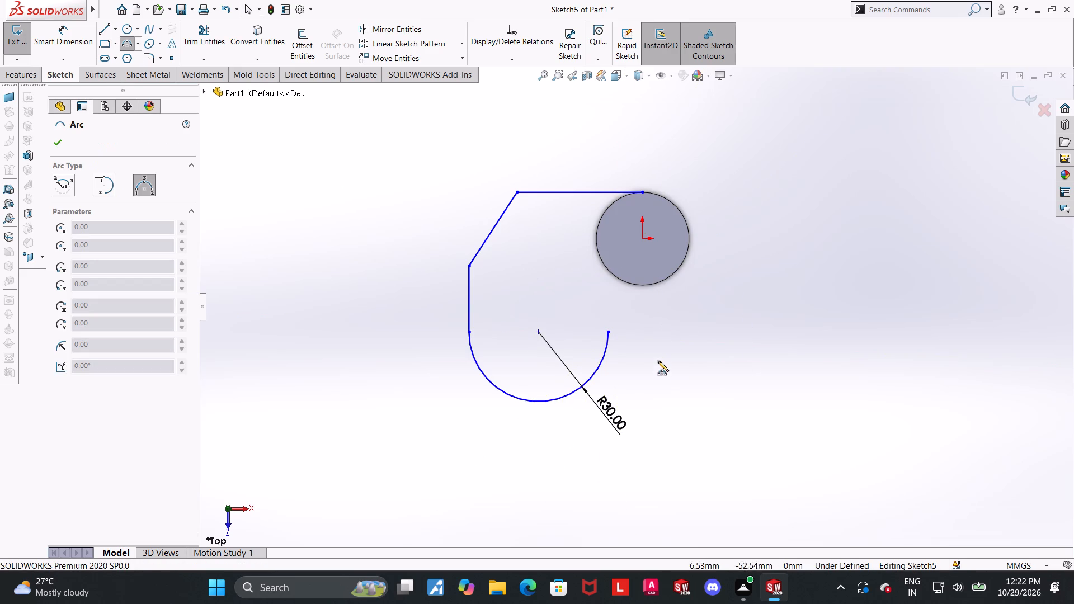
left_click(608, 351)
left_click(678, 268)
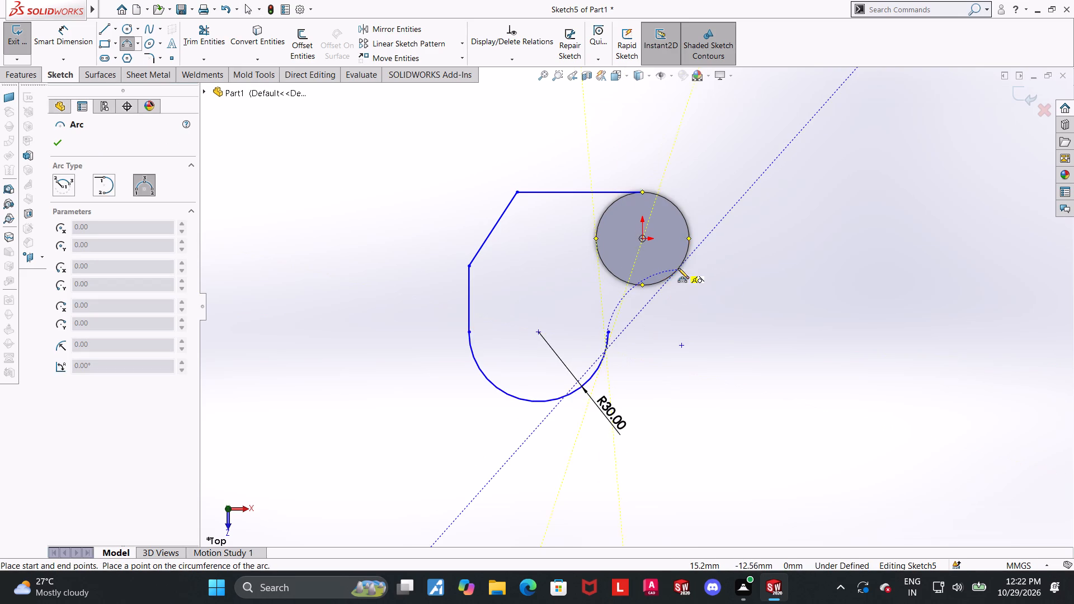
left_click(655, 284)
key("Escape")
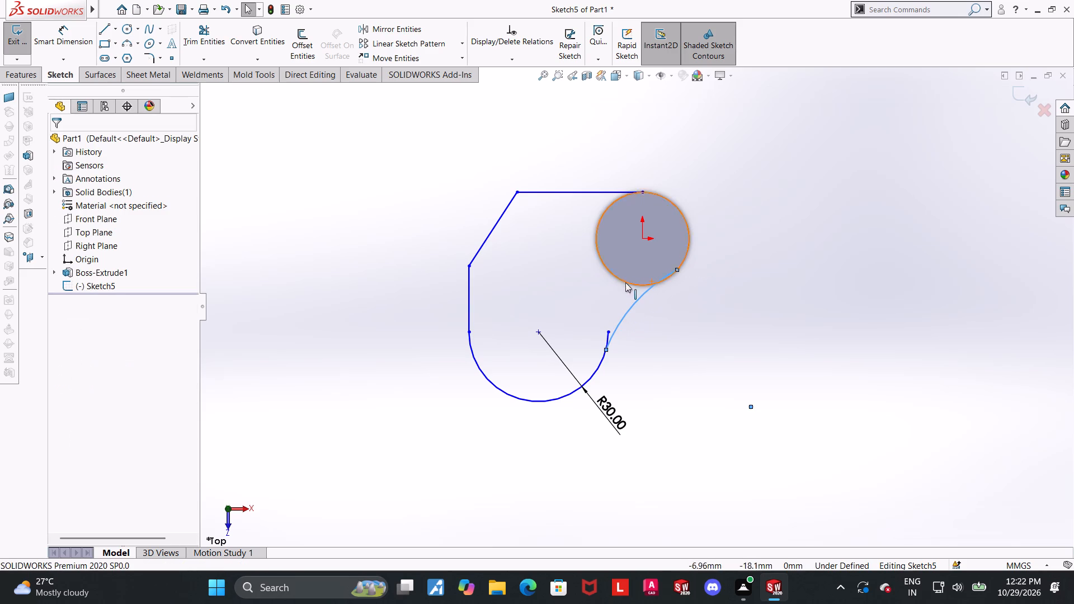
Make the new arc tangent to the cylinder's circular edge.
left_click(624, 281)
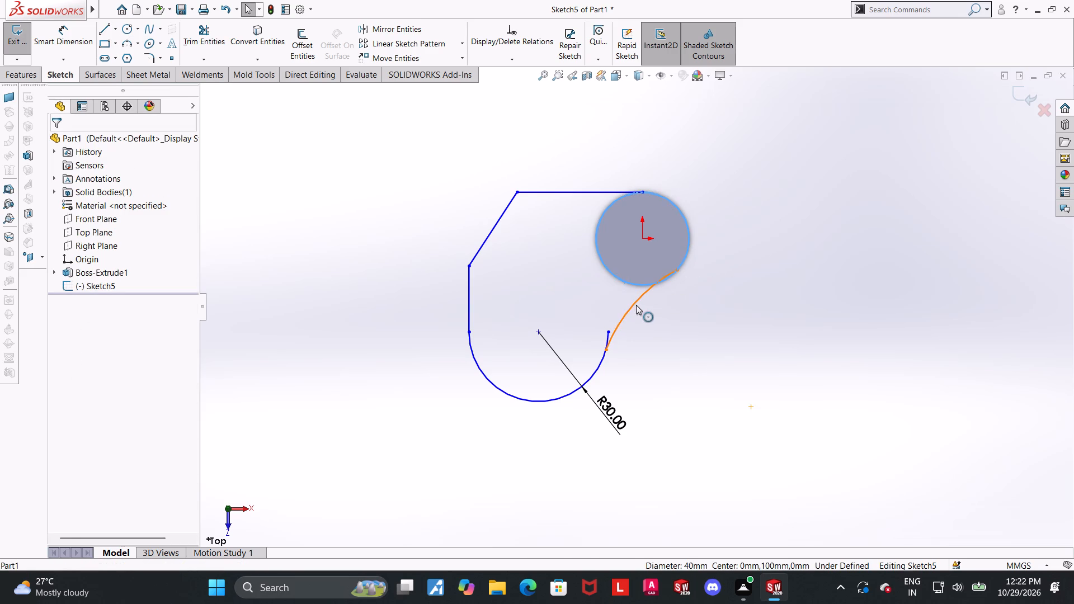
left_click(636, 305, "ctrl")
left_click(60, 354)
left_click(571, 379)
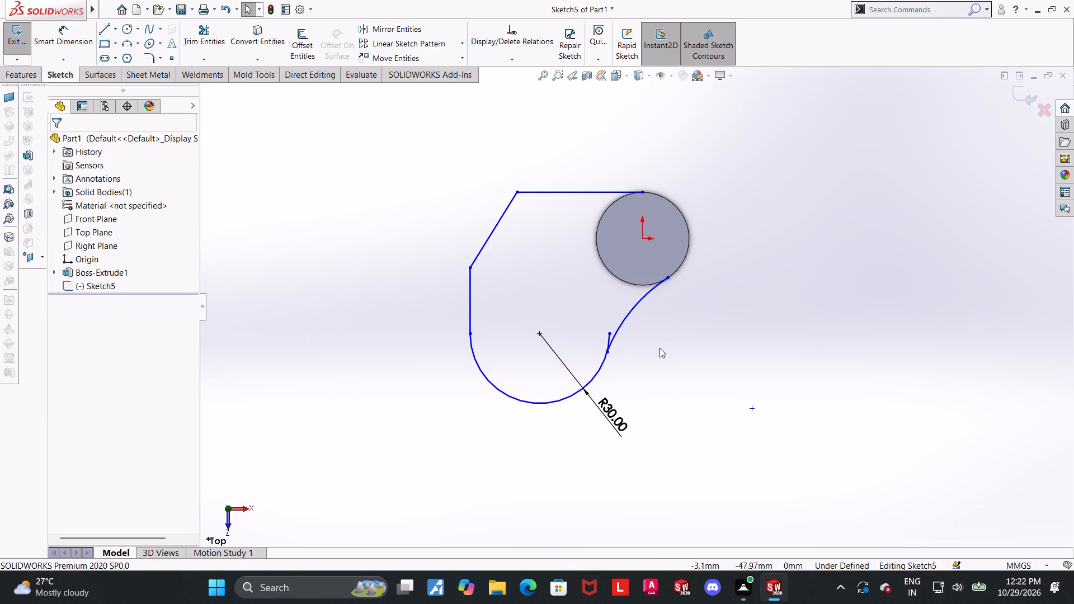
Make the R30 arc and the new connecting arc tangent to each other.
left_click(598, 360, "ctrl")
left_click(602, 362, "ctrl")
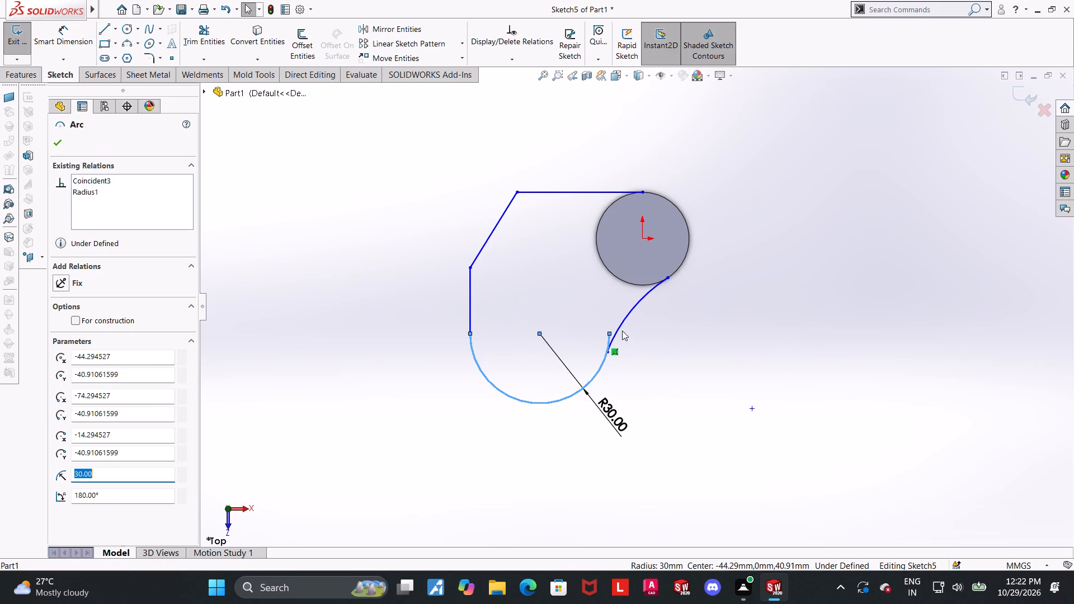
left_click(619, 329, "ctrl")
left_click(54, 358)
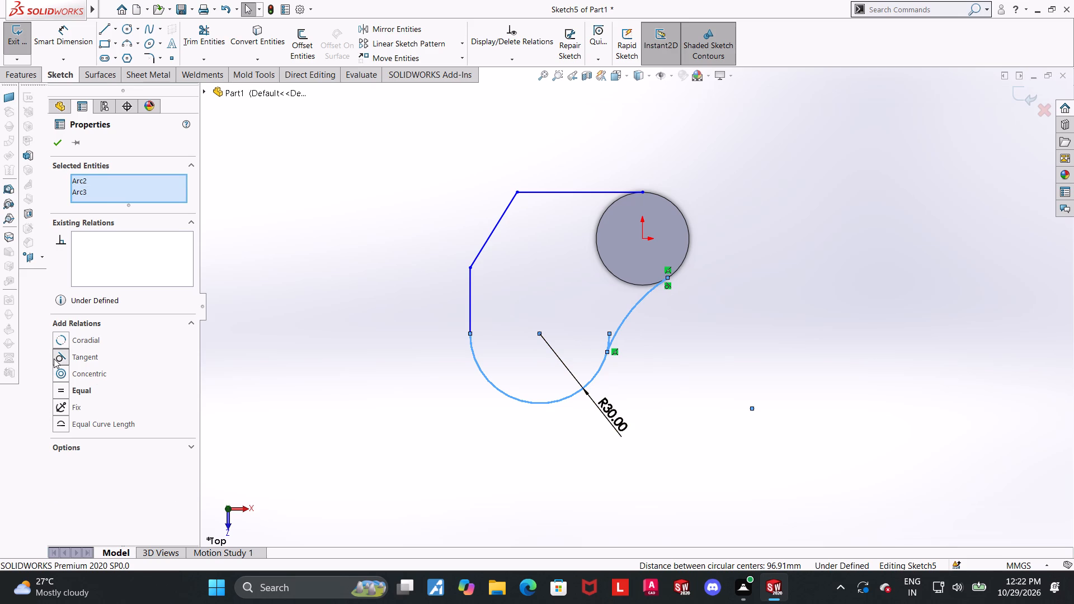
left_click(479, 351)
Join the R30 arc's open endpoint to the lower endpoint of the connecting arc.
left_click(609, 336)
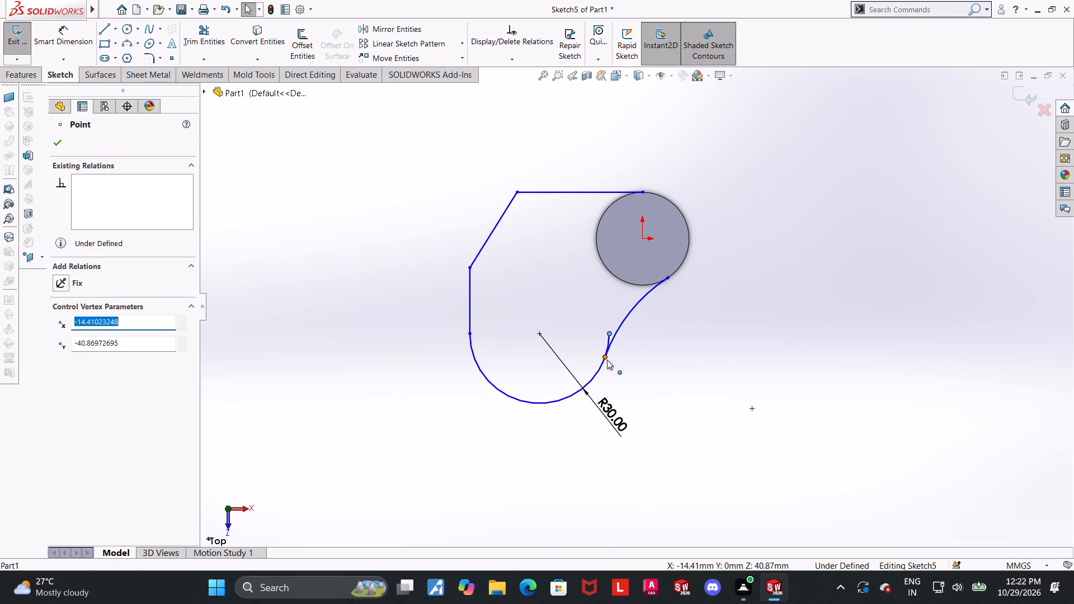
left_click(607, 360, "ctrl")
left_click(66, 386)
left_click(744, 381)
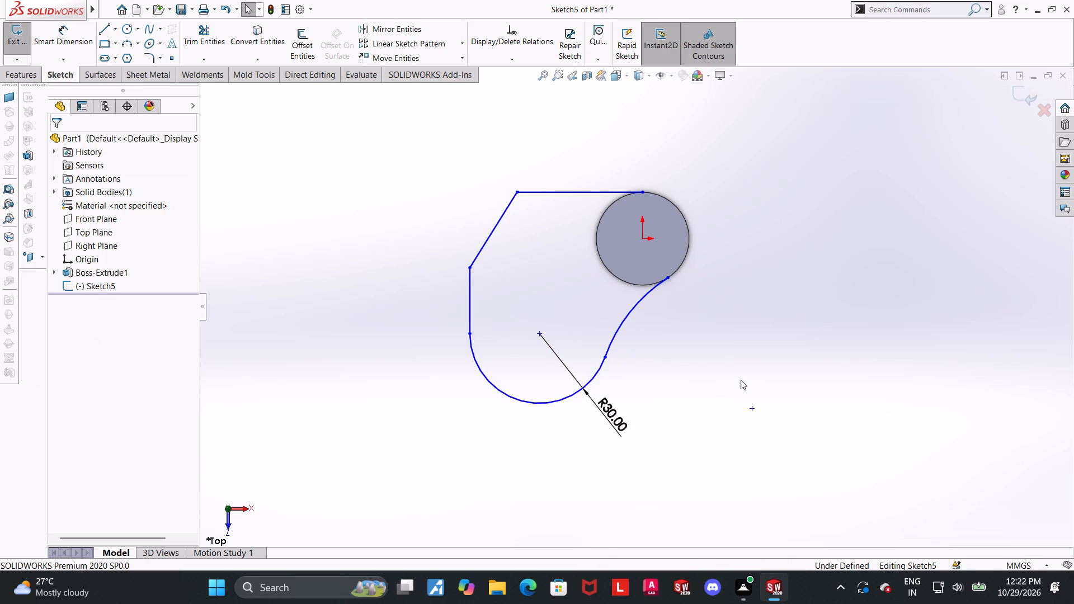
Dimension the vertical distance between the sloped line's two endpoints as 40 mm.
scroll(710, 351, "up", 1)
scroll(711, 360, "down", 1)
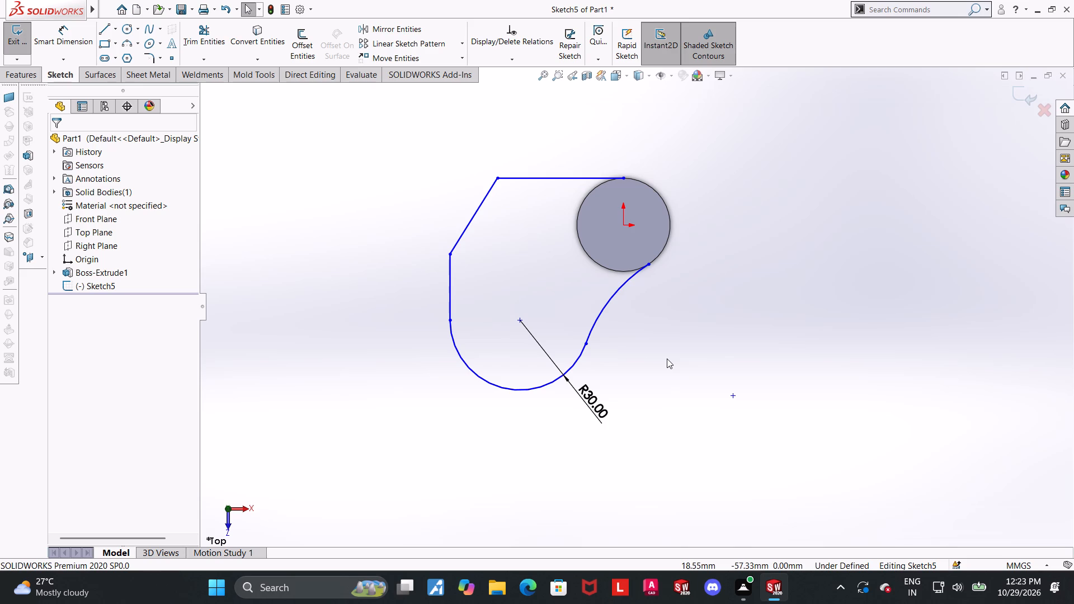
scroll(622, 355, "up", 1)
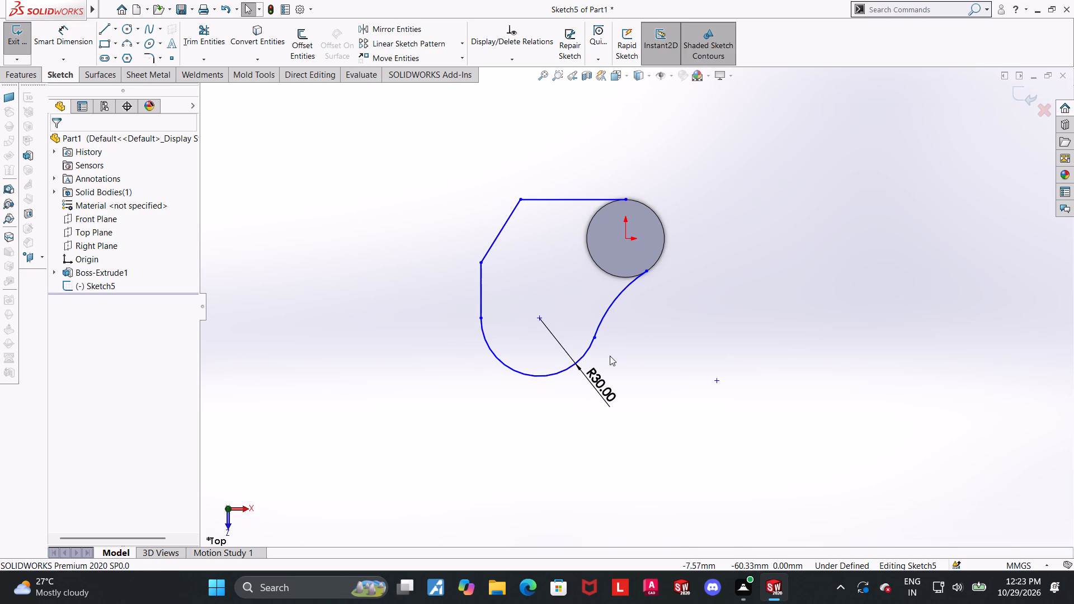
scroll(481, 210, "down", 1)
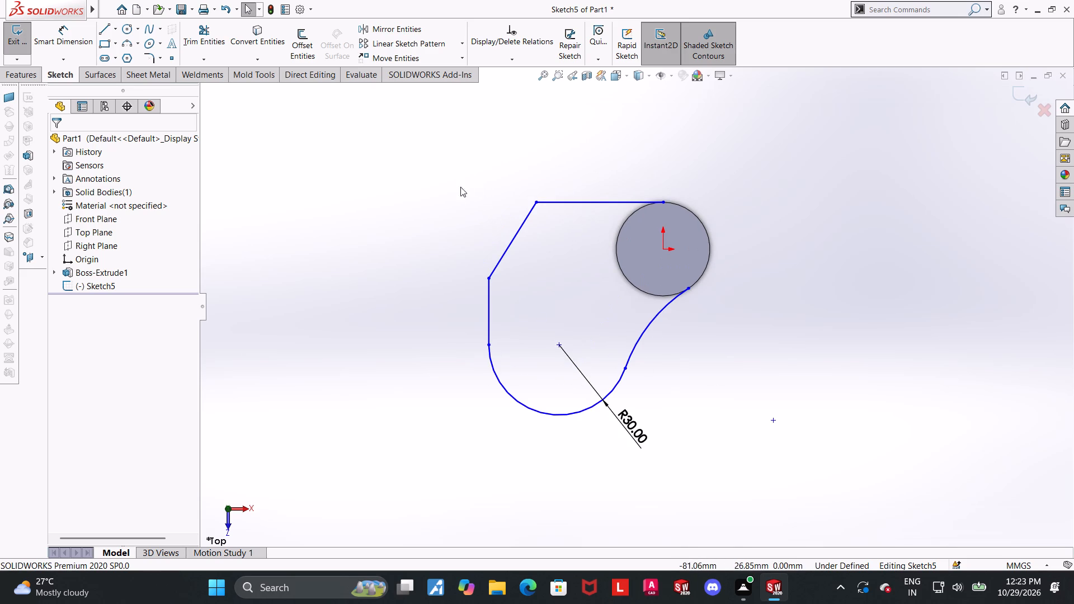
left_click(56, 30)
left_click(484, 278)
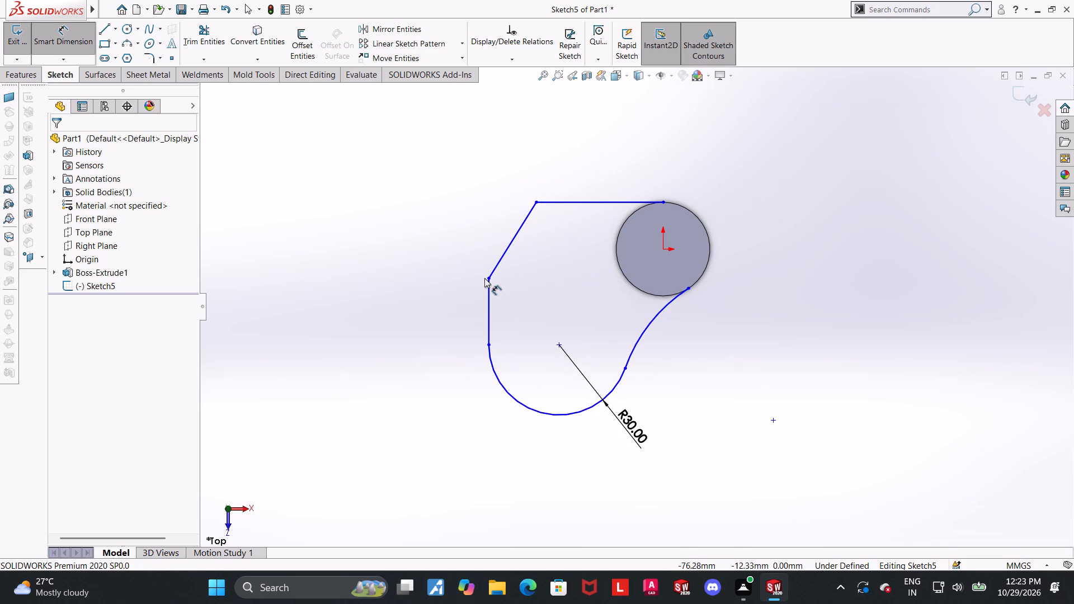
left_click(486, 278)
left_click(535, 199)
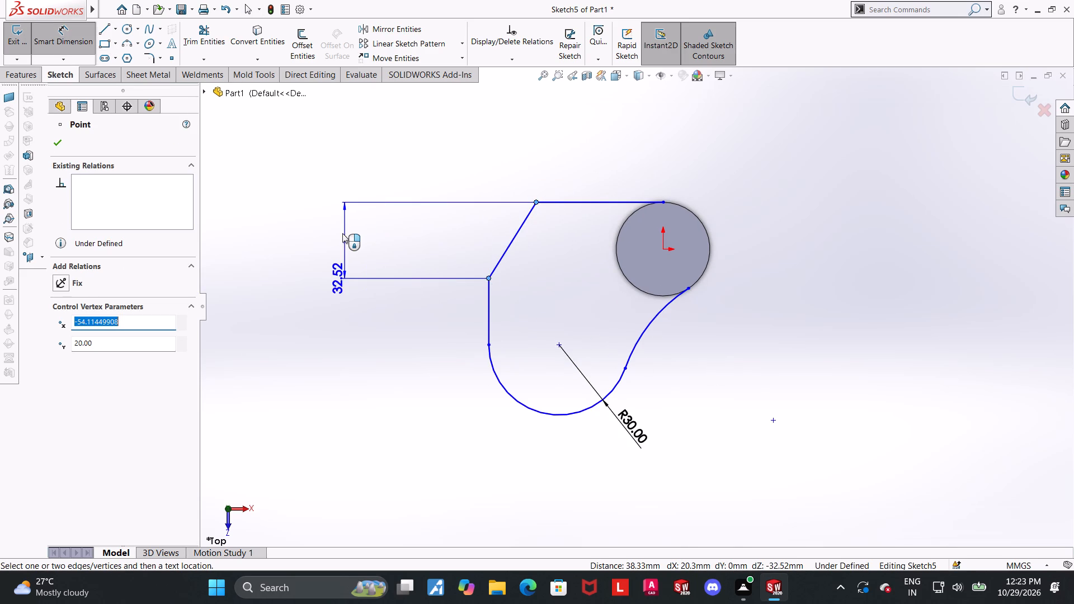
left_click(342, 233)
type("40")
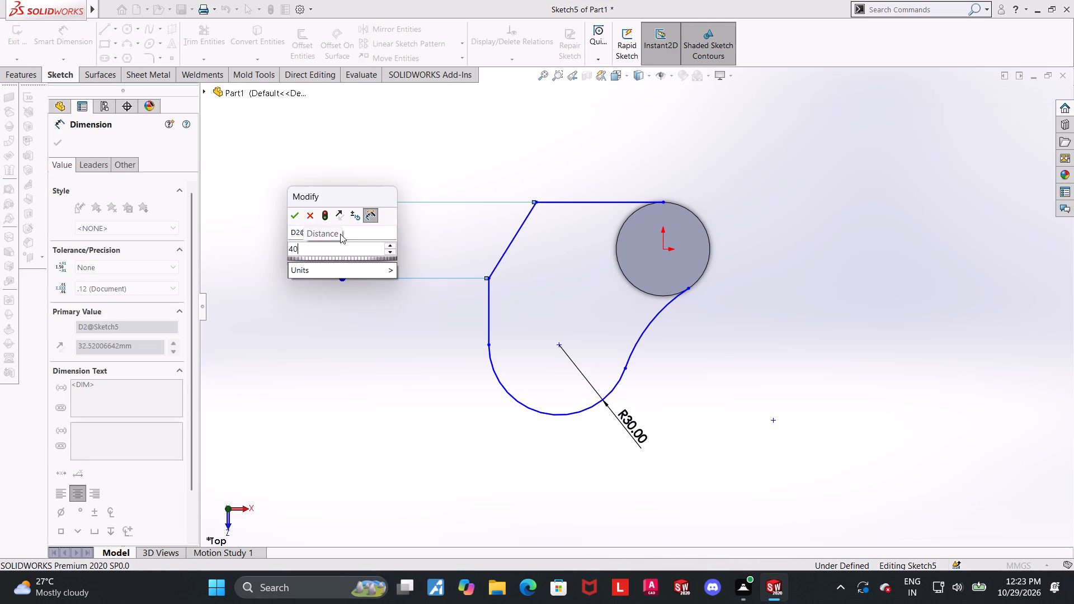
key("Return")
key("Escape")
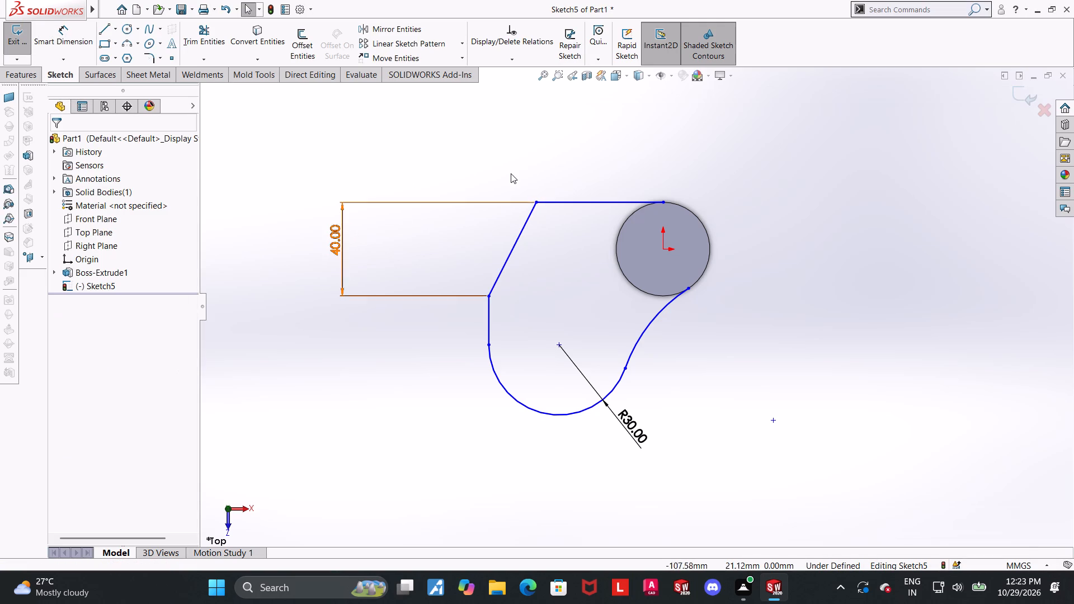
Dimension the horizontal distance from the sloped line's lower endpoint to the origin as 78.41 mm.
scroll(658, 230, "up", 1)
scroll(661, 191, "down", 2)
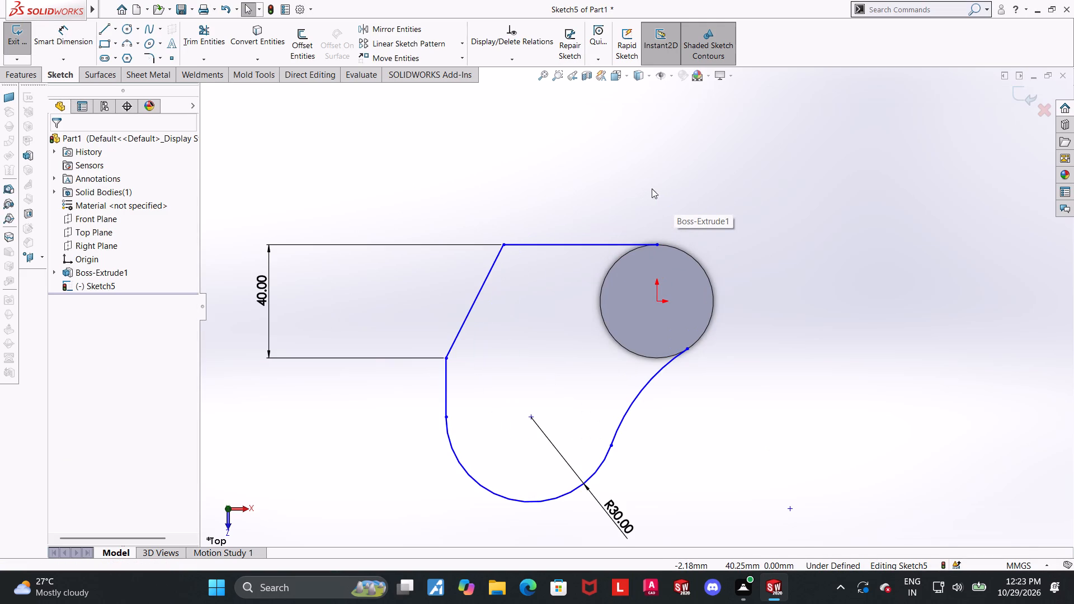
left_click(72, 30)
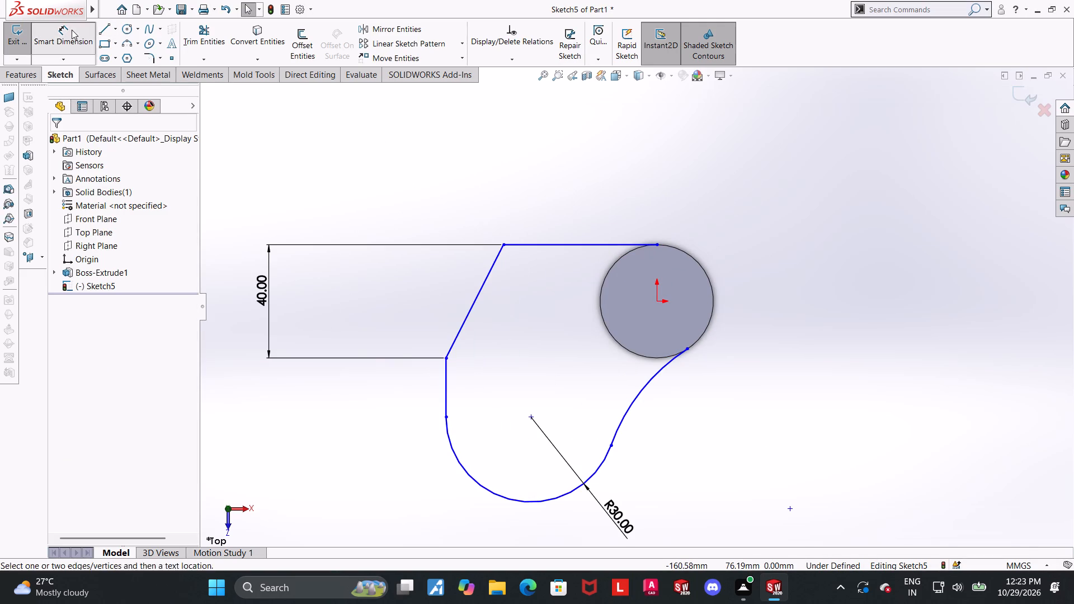
left_click(444, 357)
left_click(659, 300)
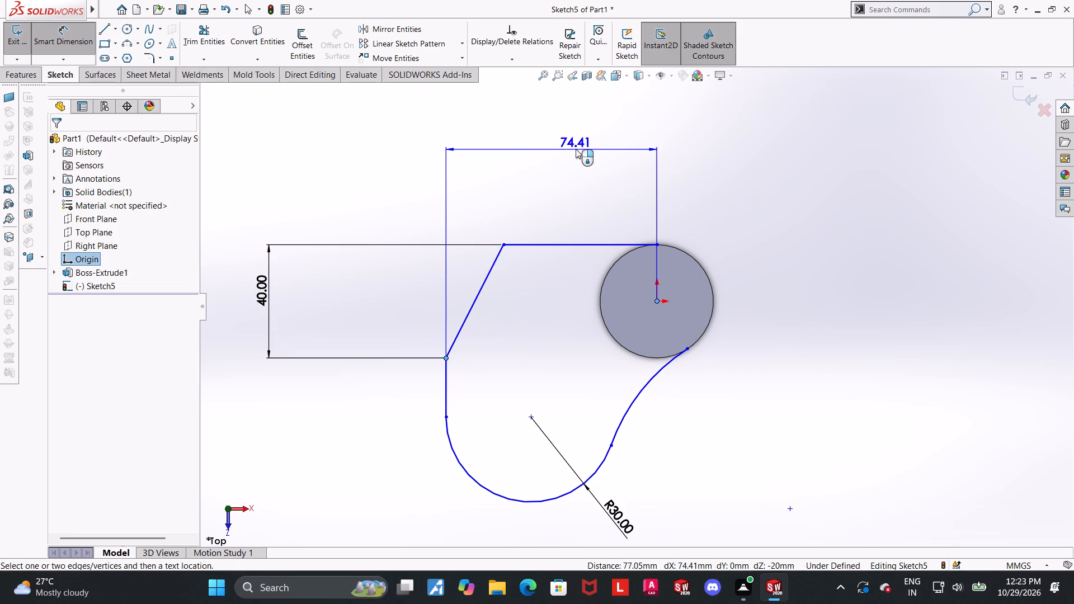
left_click(576, 149)
type("78")
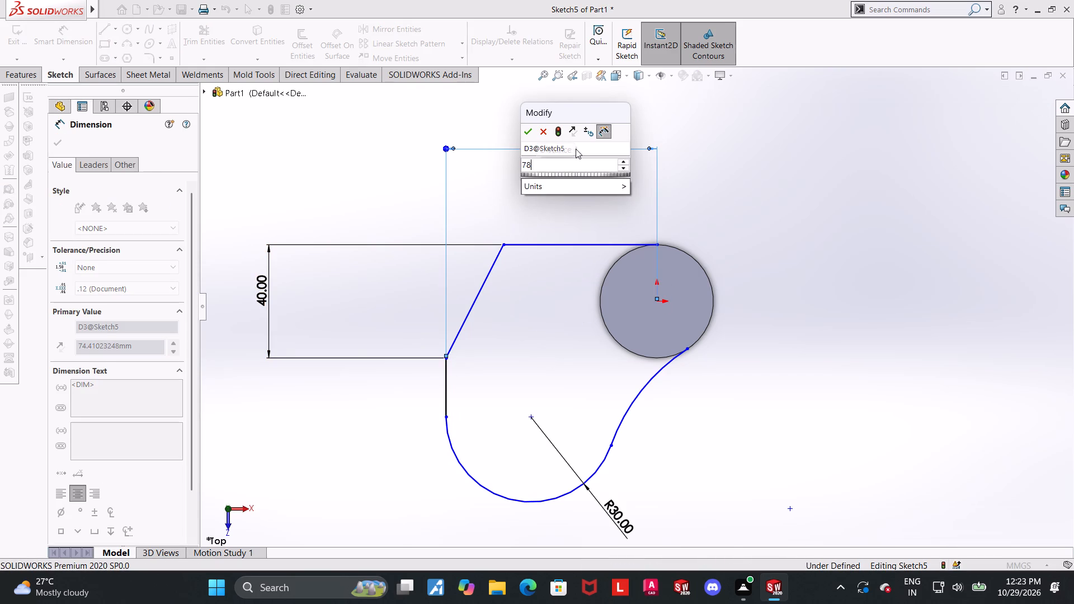
type(".41")
key("0")
key("Return")
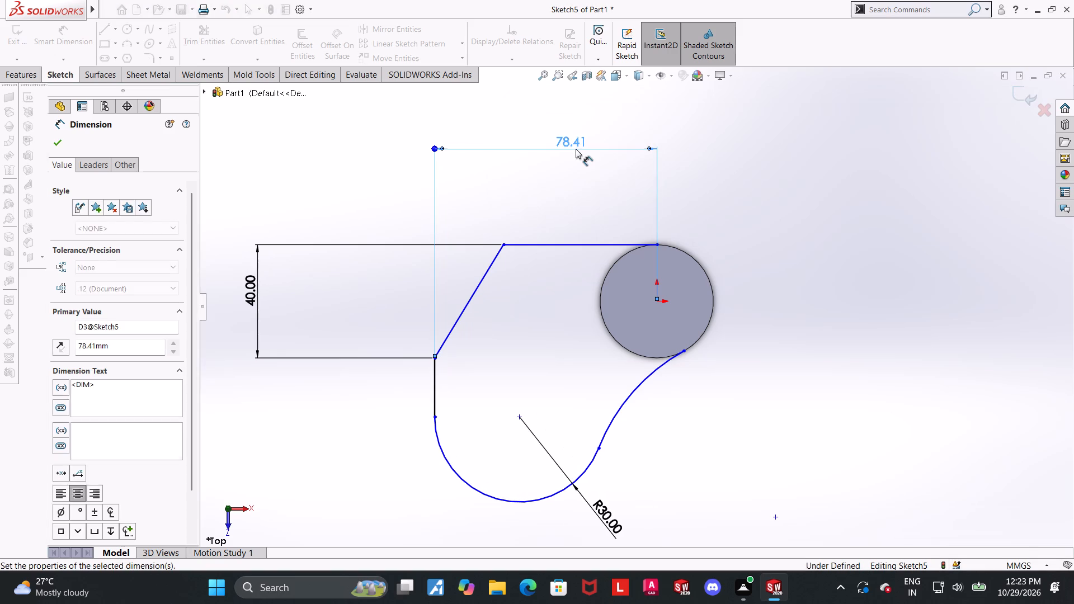
key("Escape")
scroll(625, 207, "up", 1)
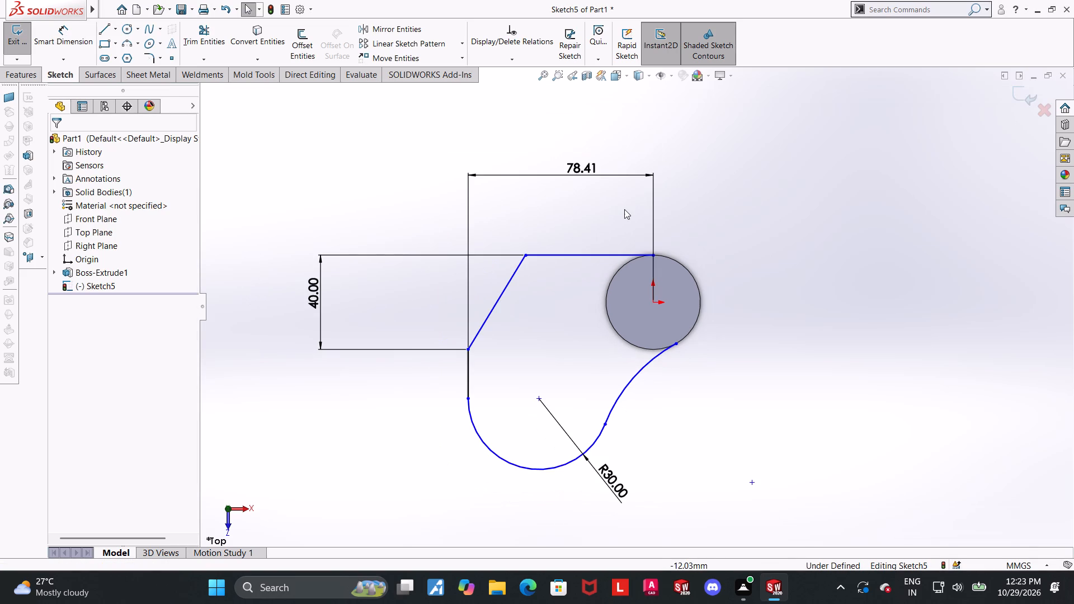
scroll(624, 209, "down", 1)
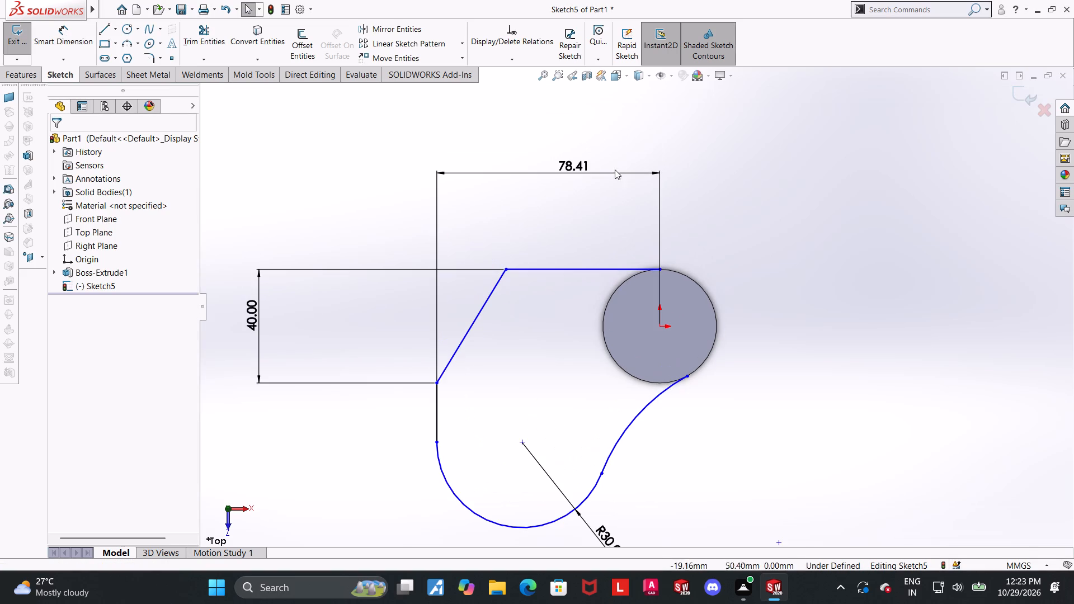
Dimension the horizontal distance from the sloped line's upper endpoint to the origin as 62 mm.
left_click(72, 36)
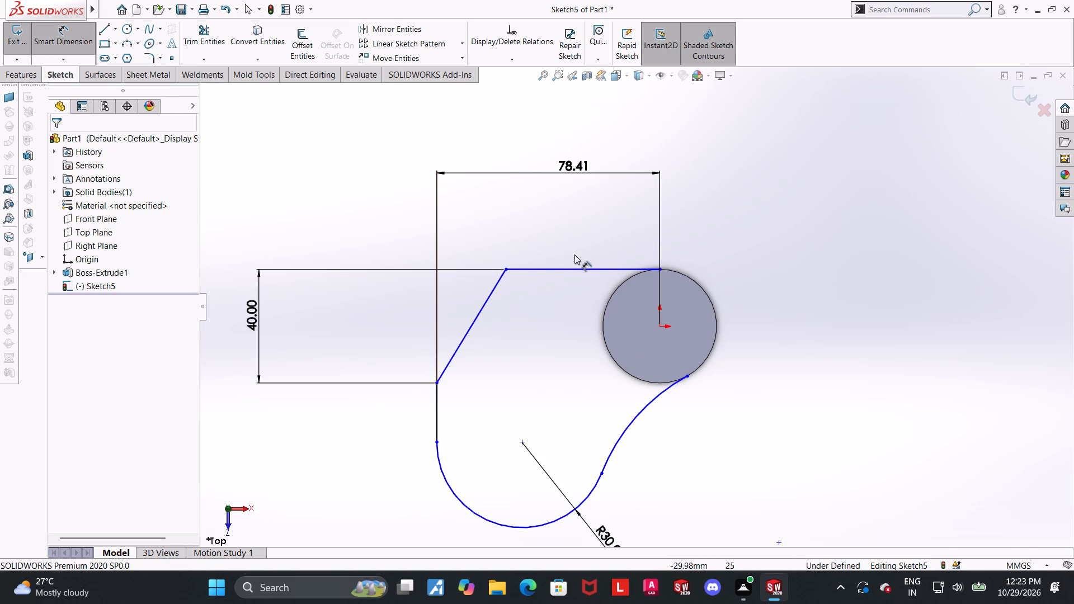
left_click(506, 268)
left_click(658, 325)
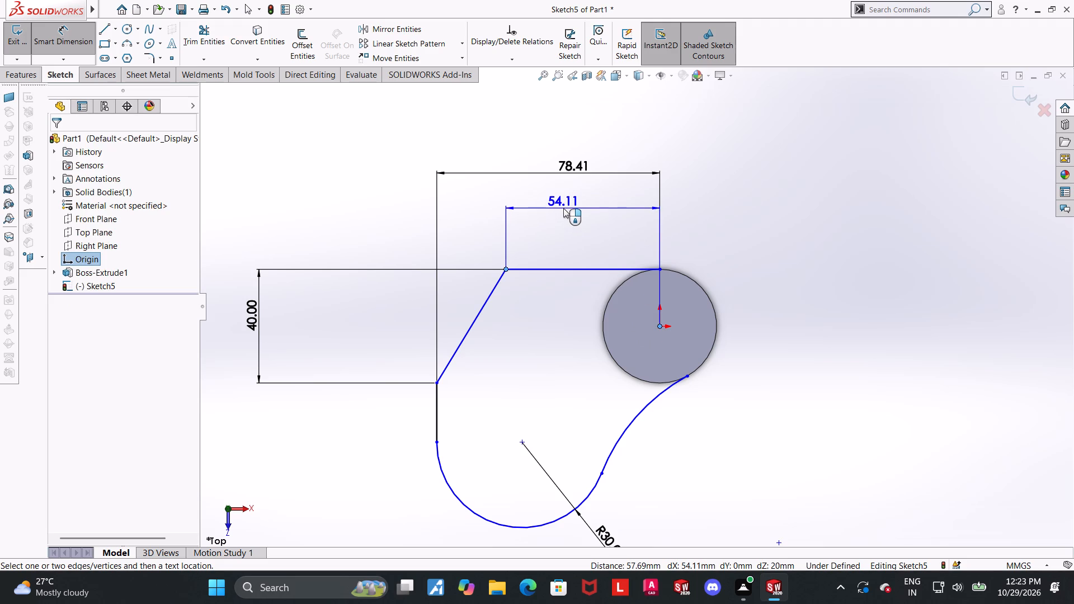
left_click(560, 206)
type("62")
key("Return")
key("Escape")
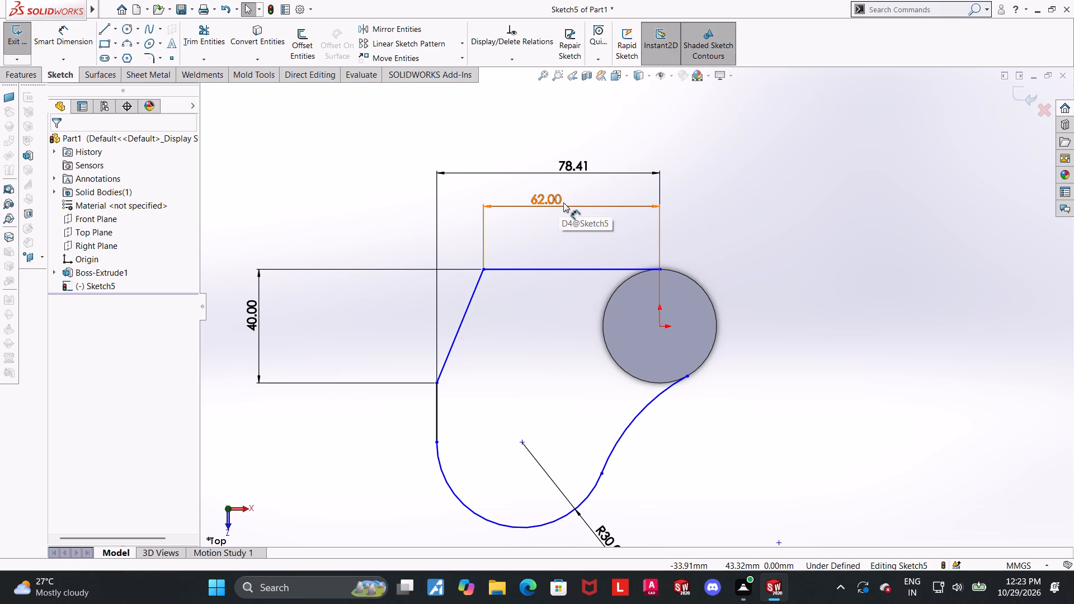
Make the top horizontal line tangent to the cylinder's circular edge.
scroll(606, 202, "up", 1)
scroll(780, 227, "up", 1)
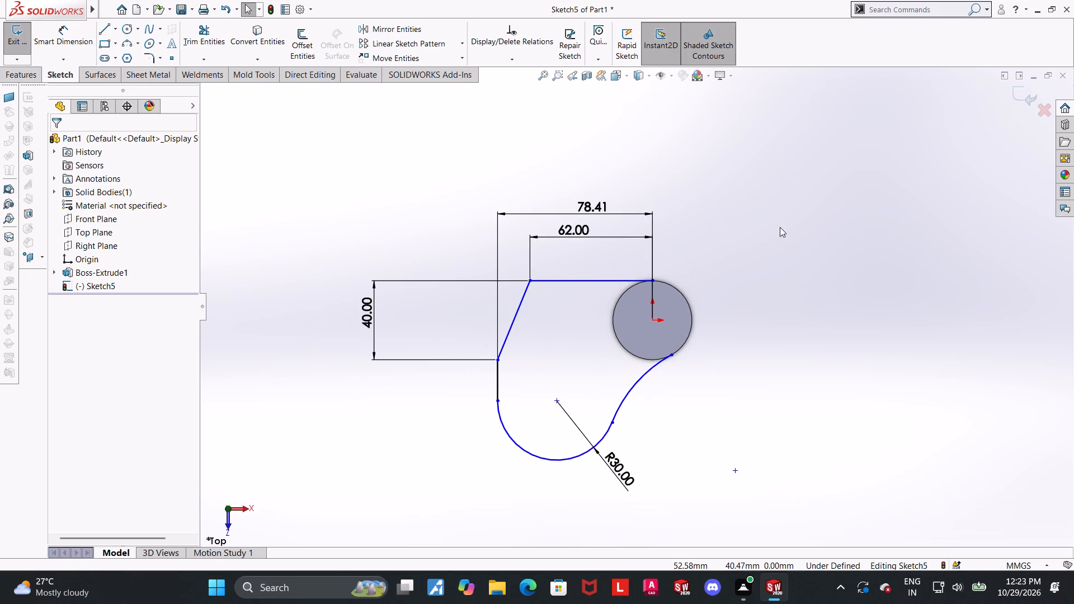
scroll(738, 242, "down", 1)
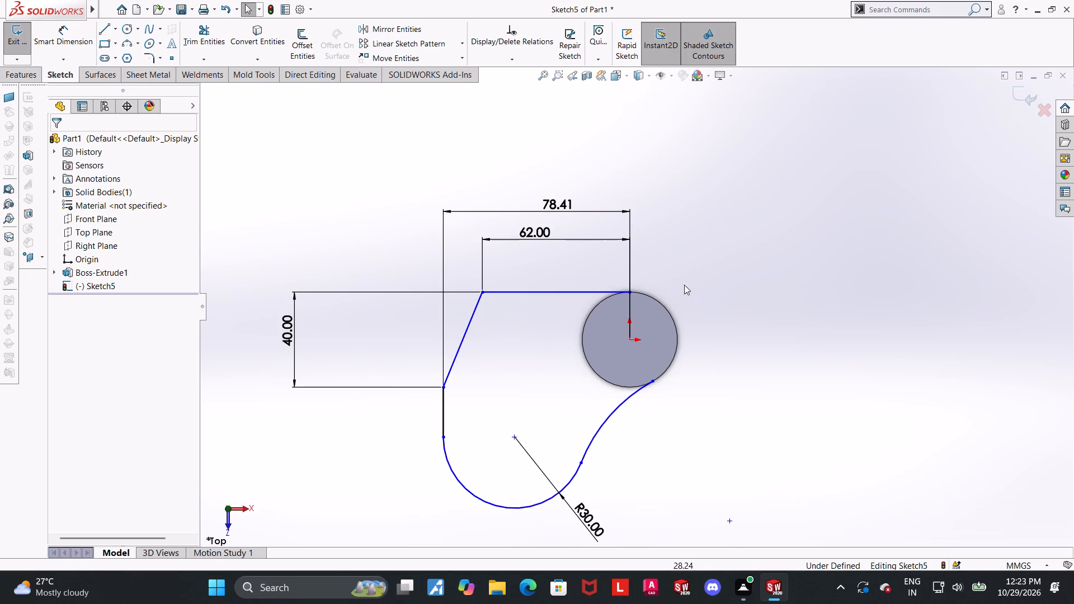
left_click(651, 300)
left_click(772, 330)
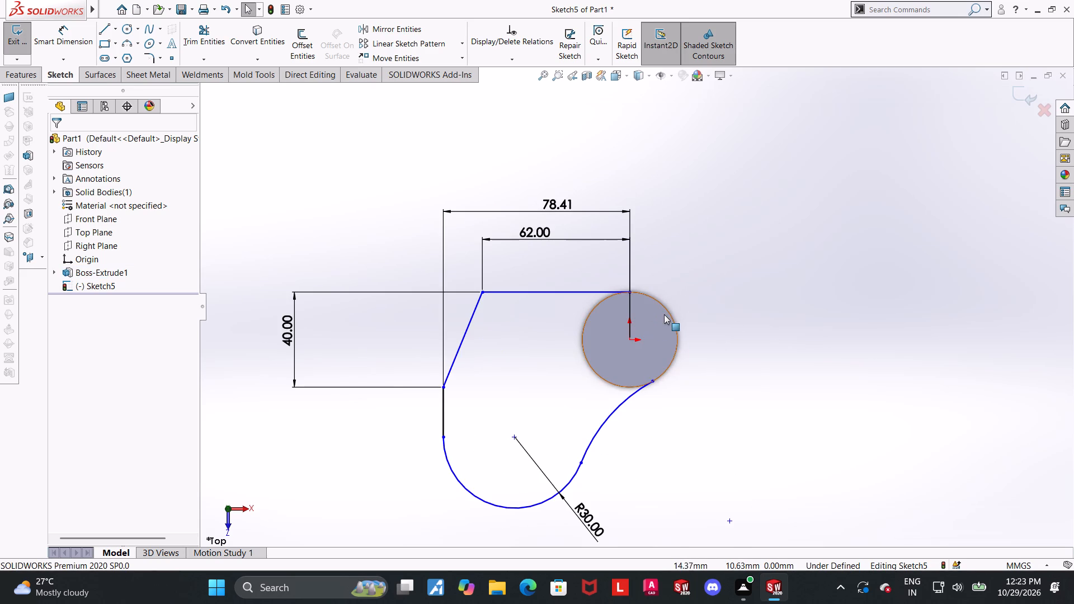
left_click(668, 312)
left_click(568, 293, "ctrl")
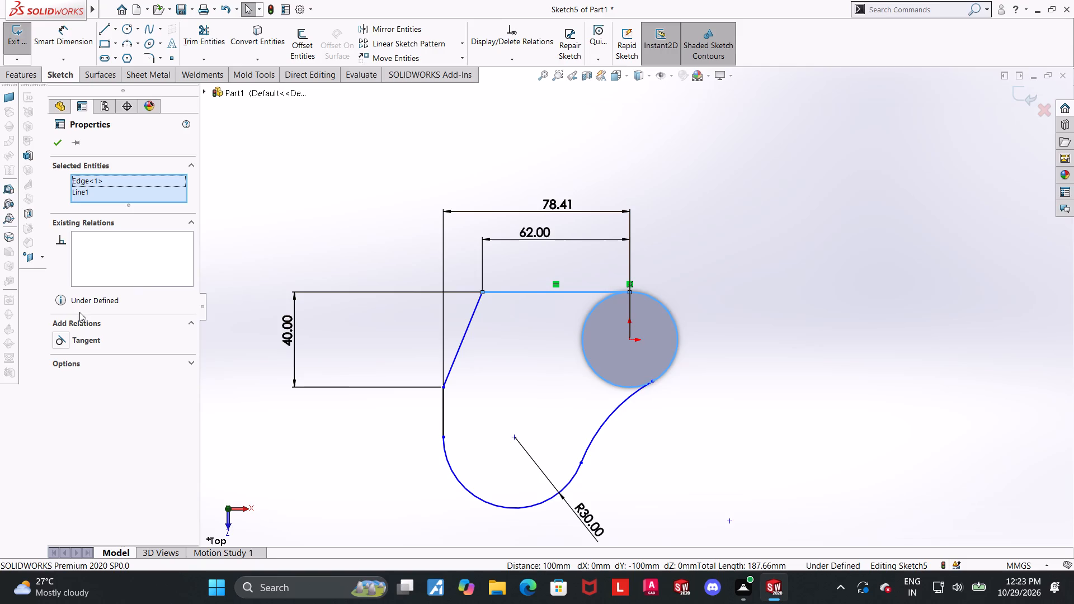
left_click(64, 338)
left_click(836, 358)
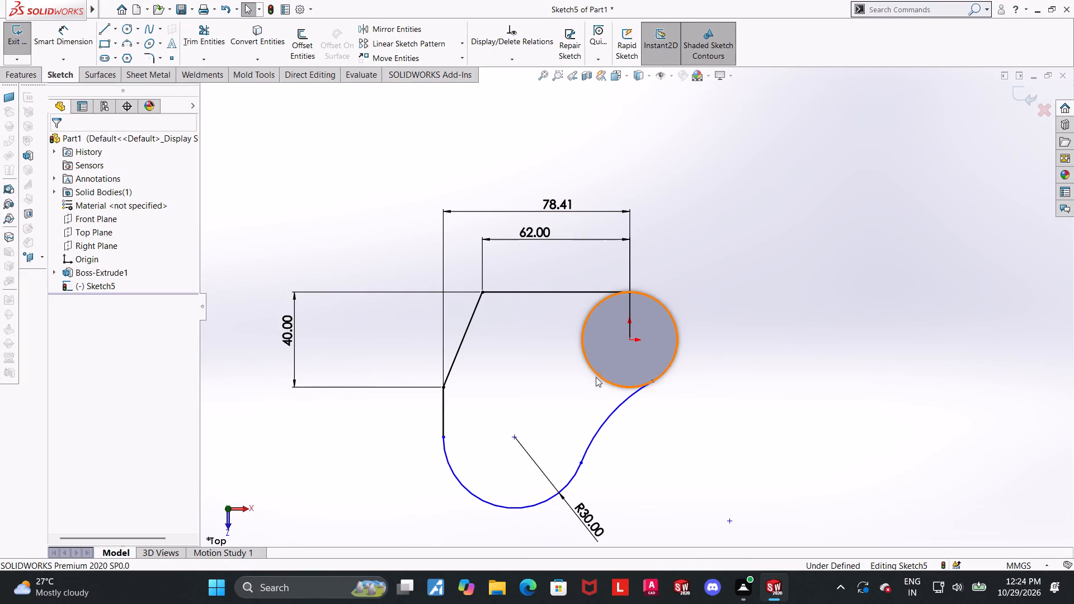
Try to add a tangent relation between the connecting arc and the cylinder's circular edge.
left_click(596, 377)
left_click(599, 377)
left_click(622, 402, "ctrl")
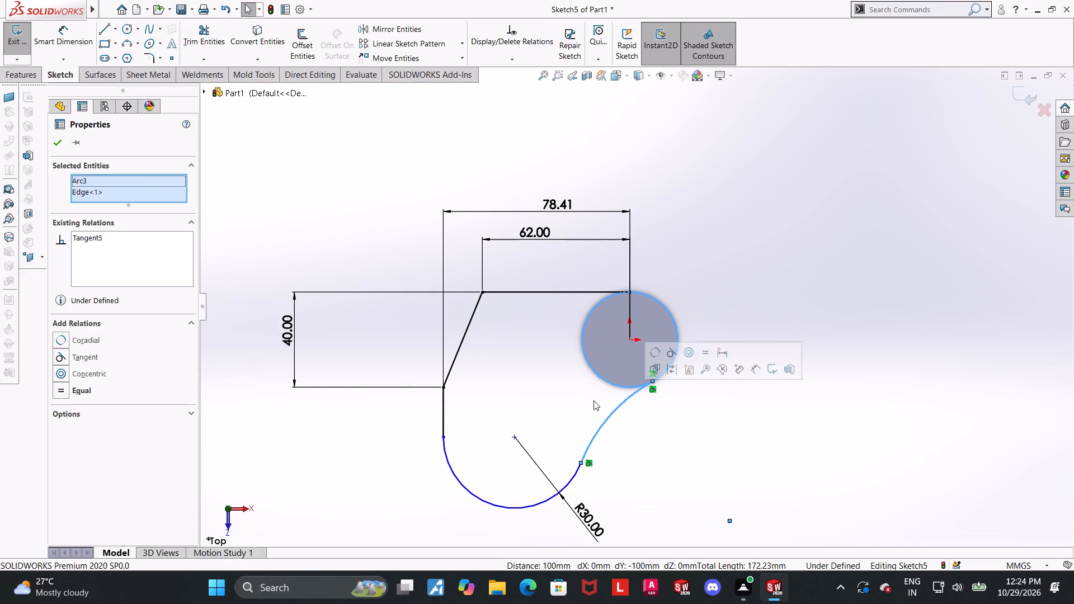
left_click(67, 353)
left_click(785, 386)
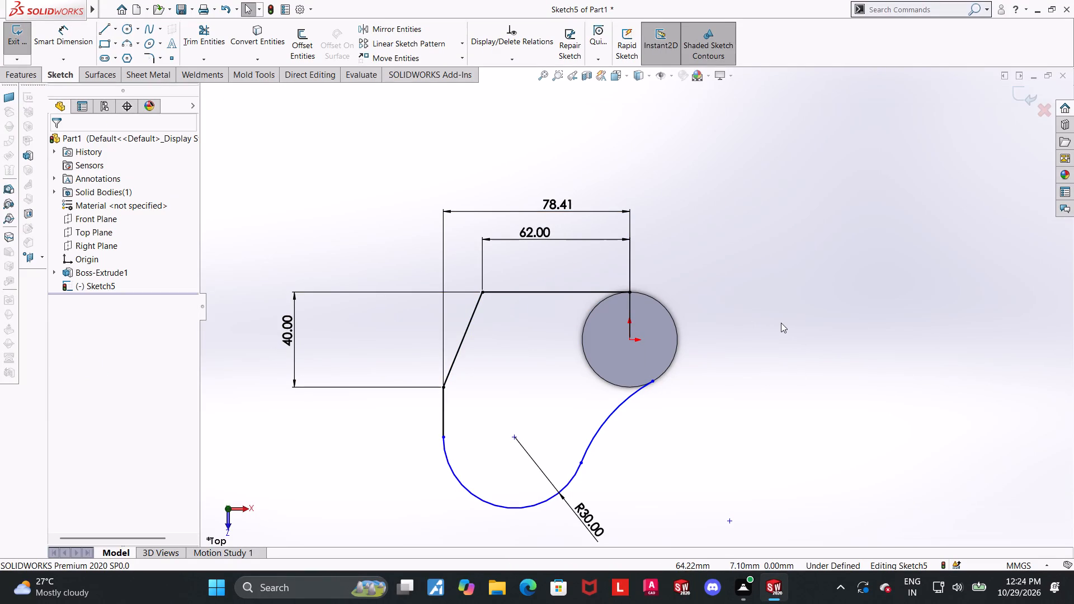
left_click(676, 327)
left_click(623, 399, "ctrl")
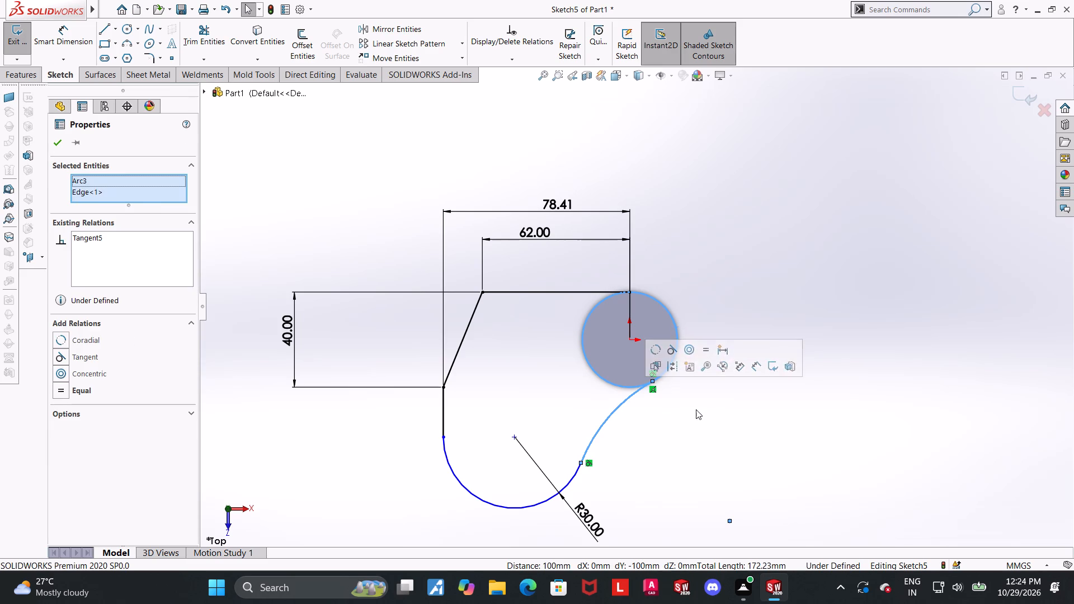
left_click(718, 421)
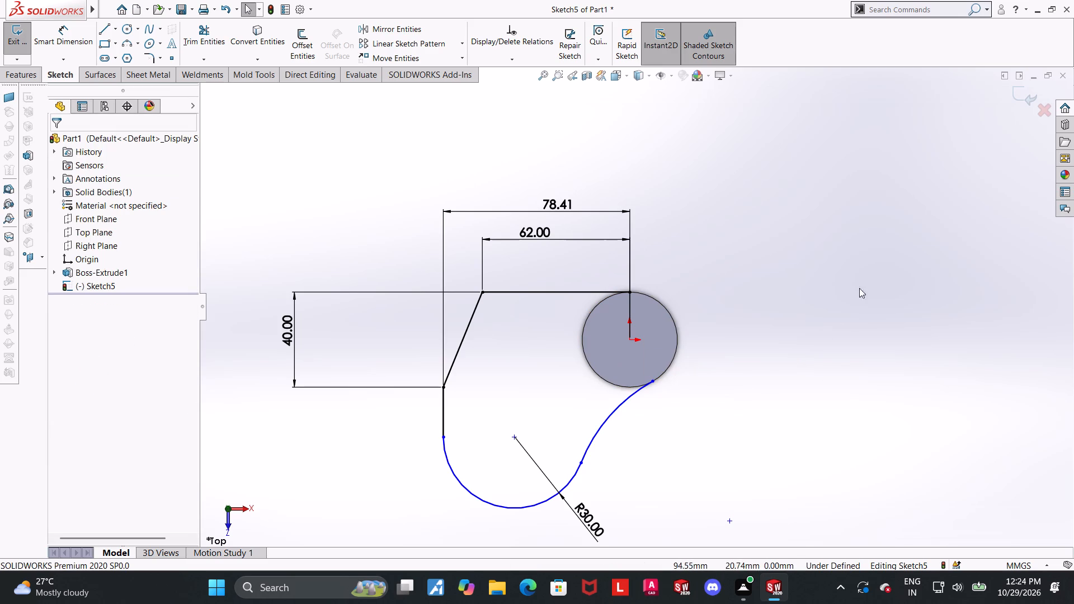
Convert the cylinder's circular edge into a sketch entity of the side profile.
scroll(793, 281, "up", 1)
scroll(647, 347, "down", 1)
key("Escape")
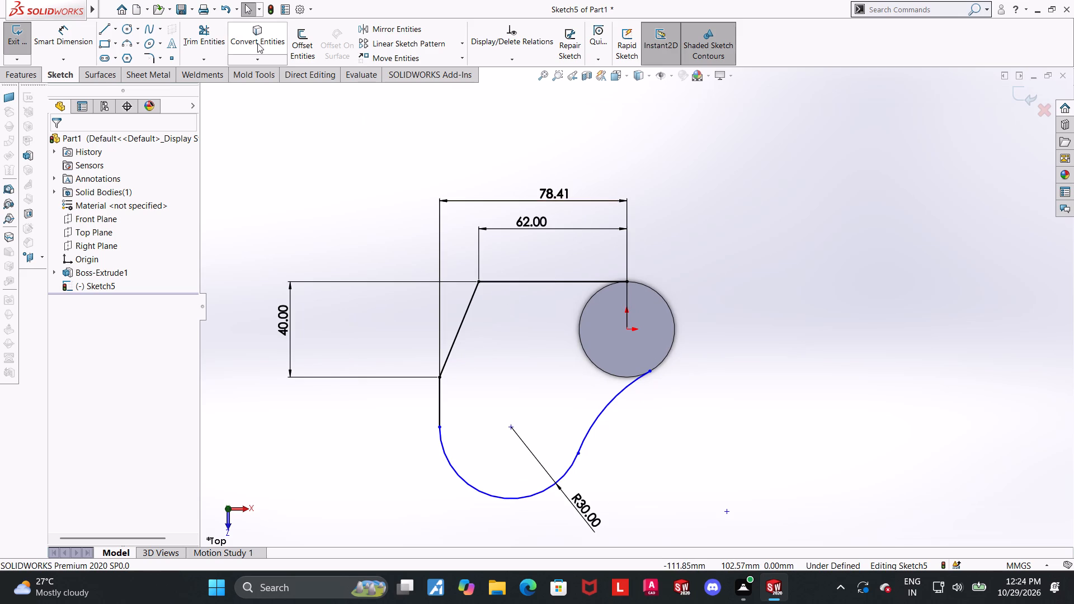
left_click(257, 43)
left_click(585, 307)
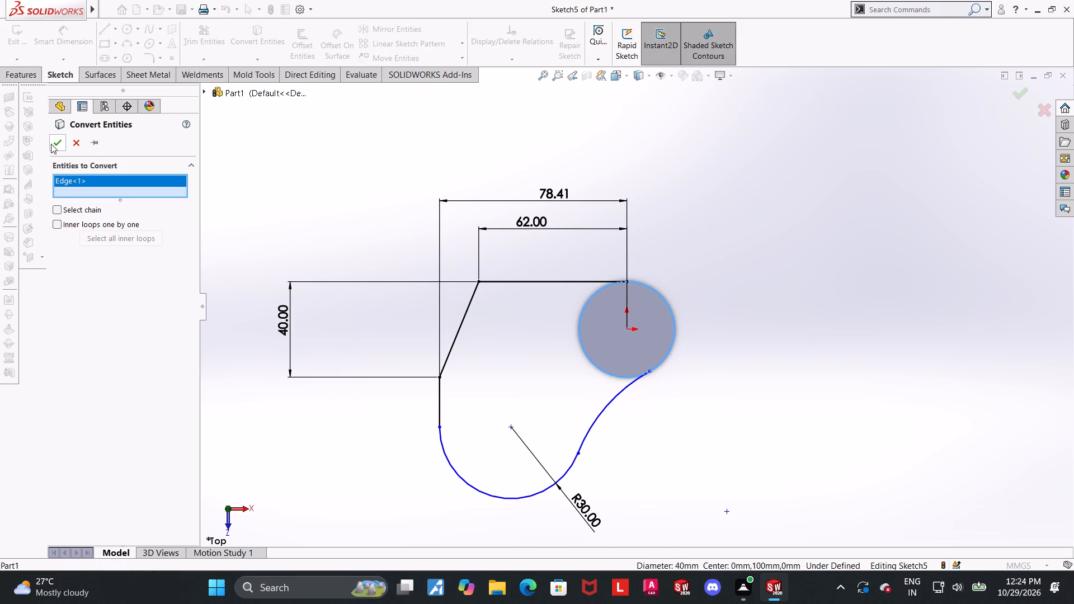
left_click(60, 140)
Trim away the converted circle's portion outside the profile, on the side facing away from the sloped line.
left_click(200, 35)
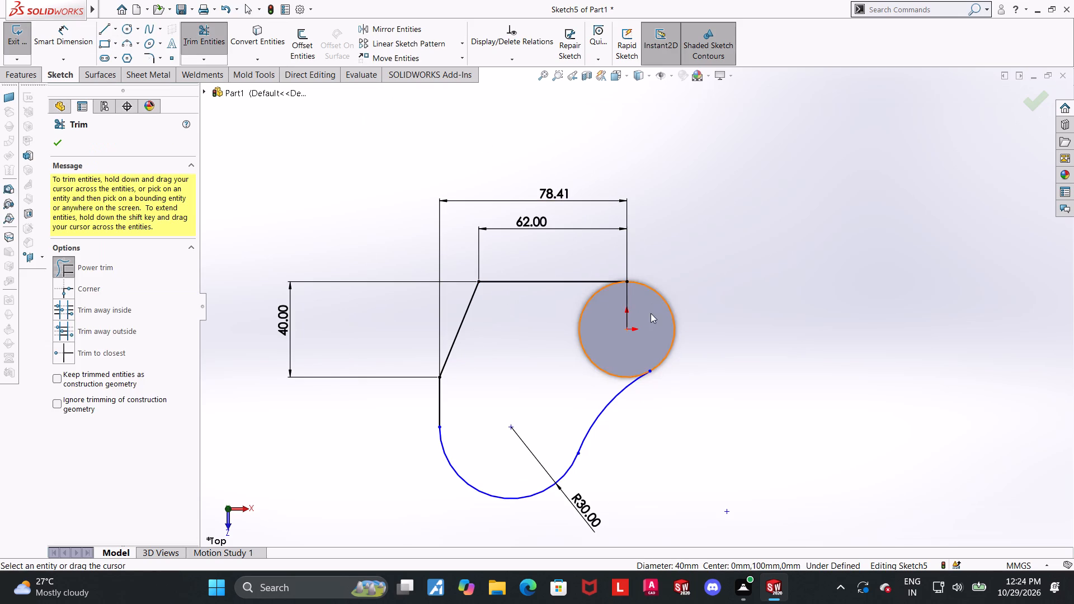
left_click_drag(651, 314, 752, 306)
key("Escape")
key("Escape")
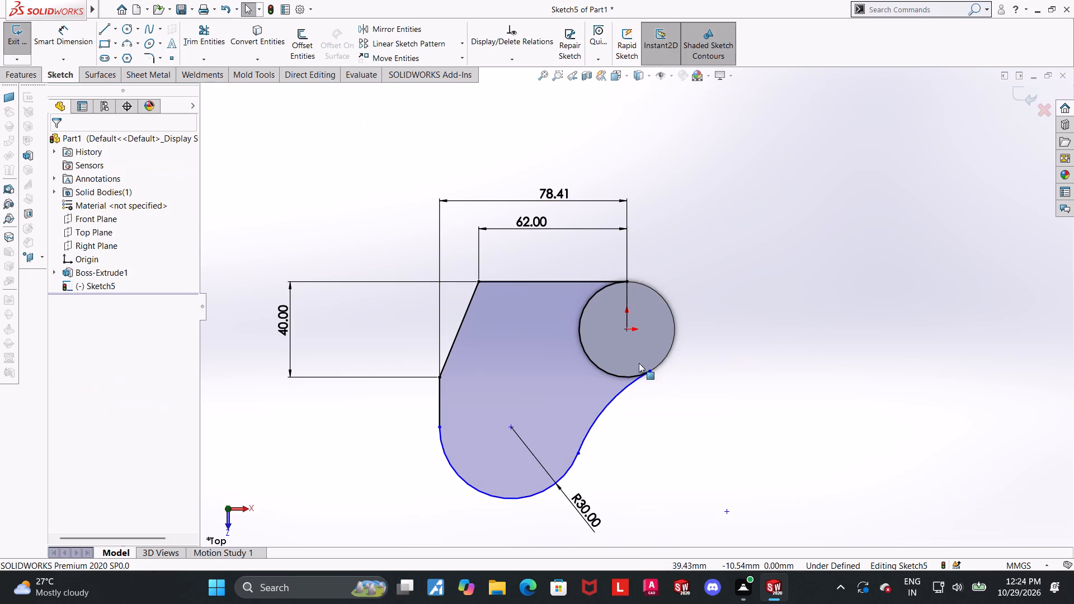
Dimension the vertical distance from the origin to the R30 arc's centre as 50 mm.
scroll(650, 375, "up", 1)
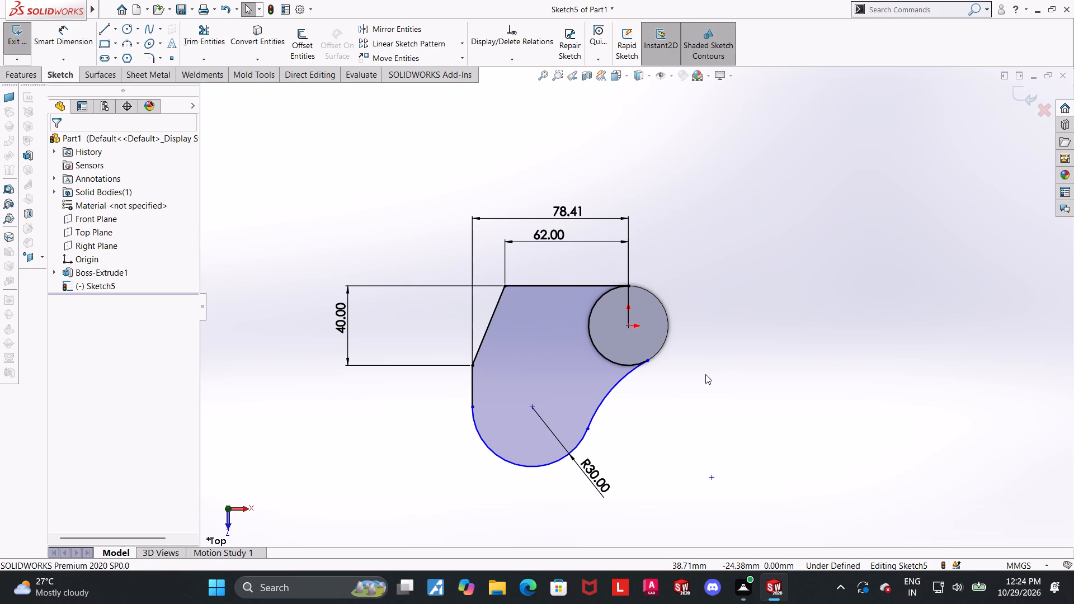
scroll(731, 383, "up", 1)
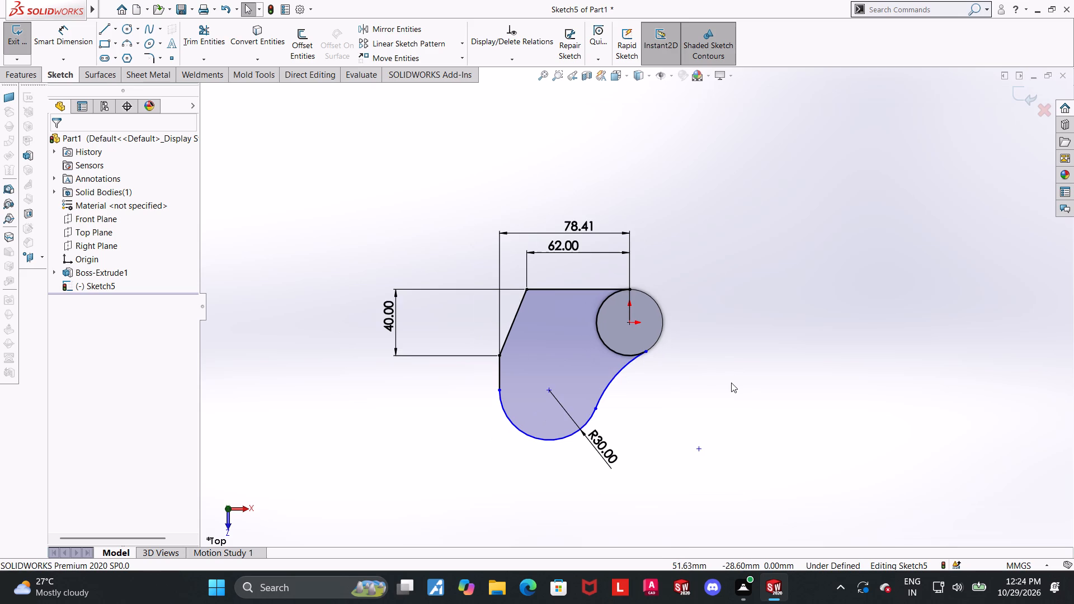
scroll(728, 355, "down", 1)
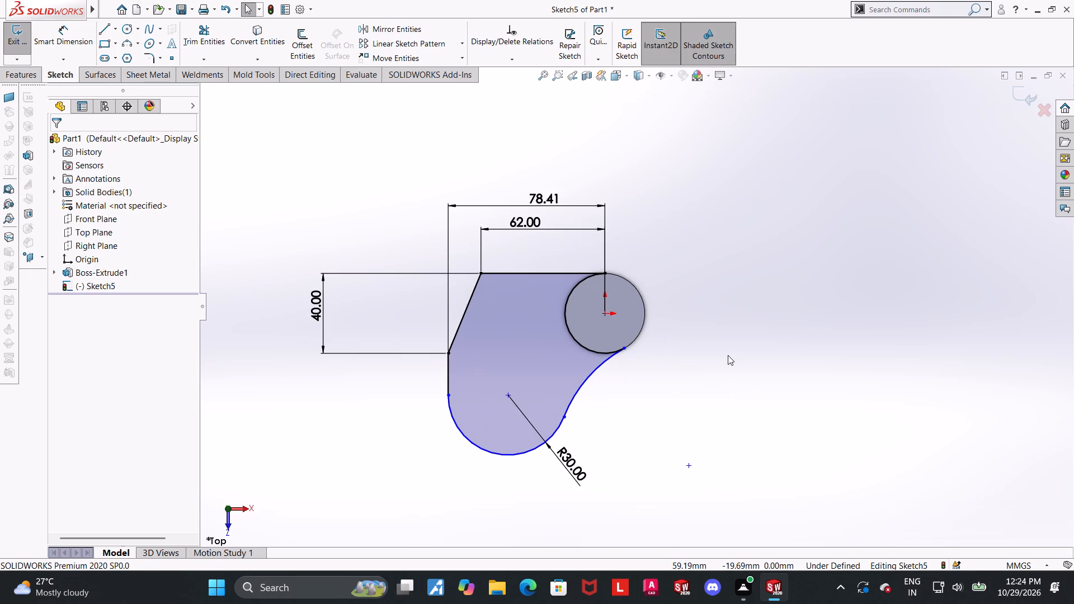
key("Escape")
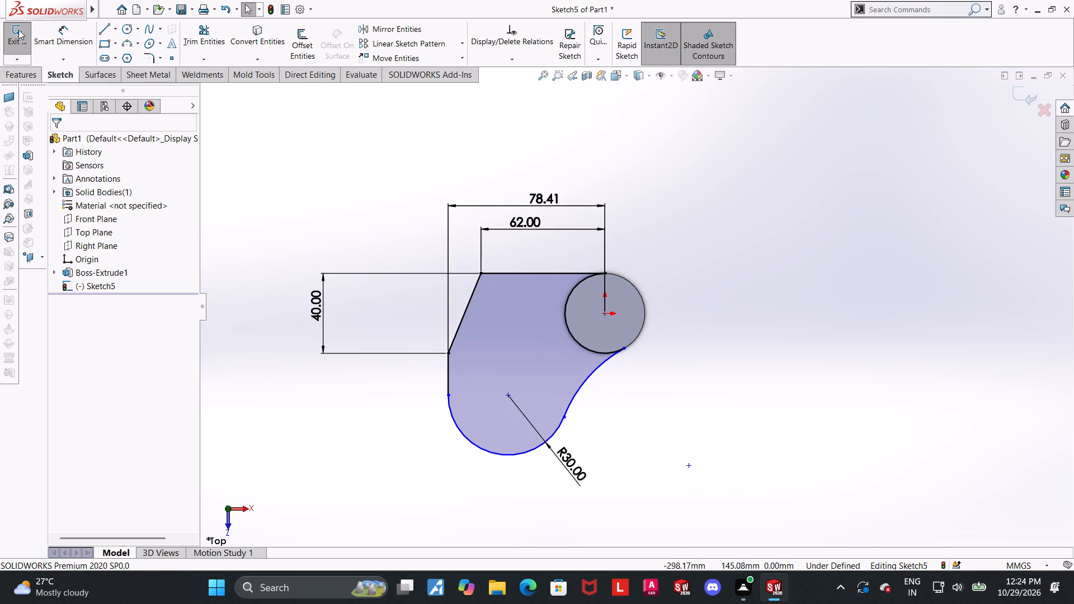
left_click(56, 31)
left_click(64, 39)
left_click(606, 315)
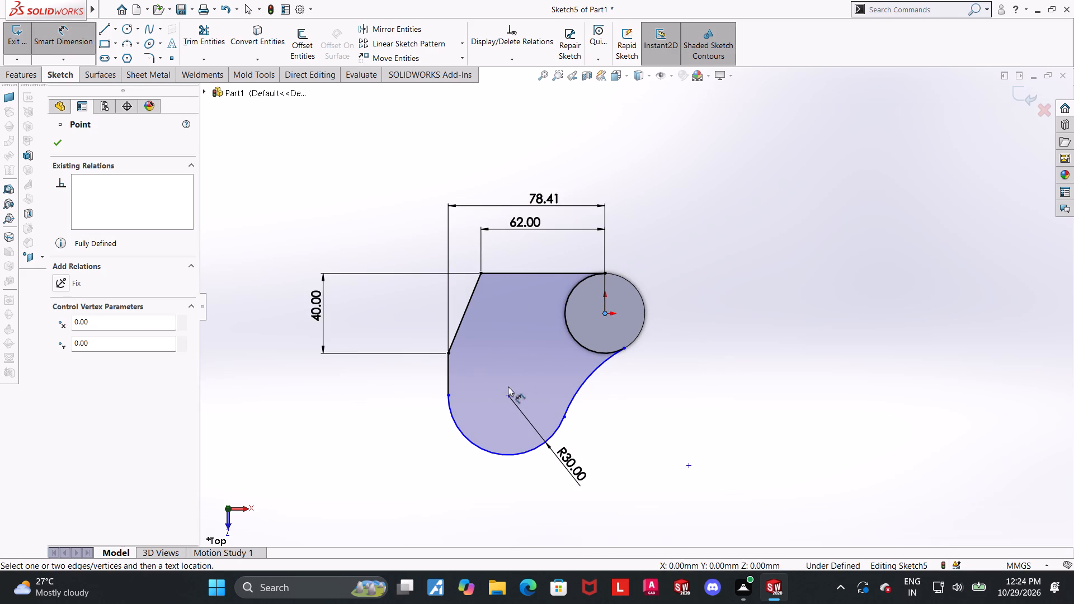
left_click(508, 398)
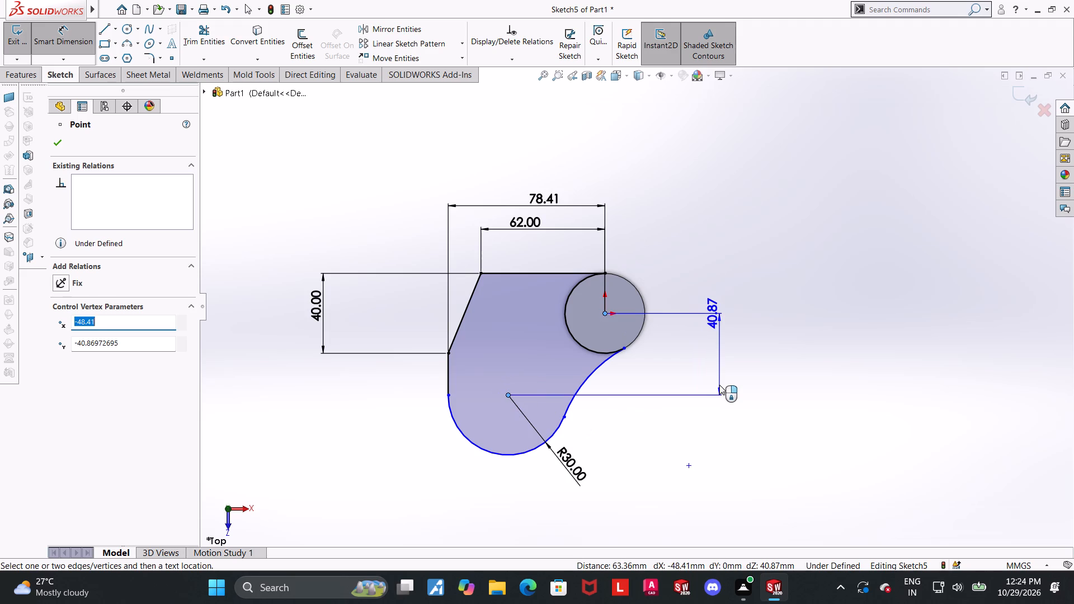
left_click(719, 385)
type("50")
key("Return")
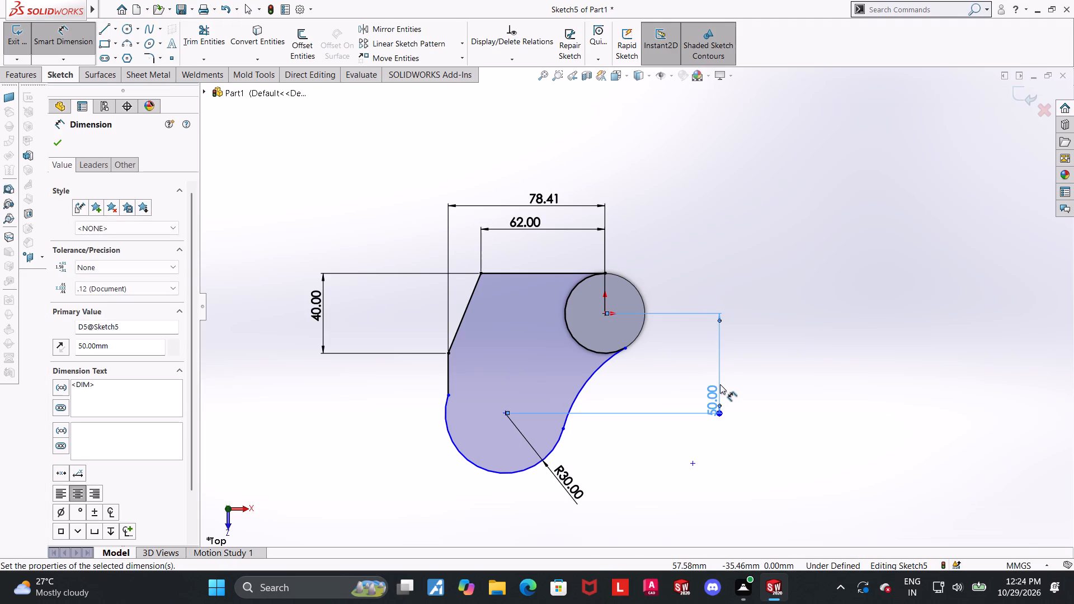
key("Escape")
Make the R30 arc tangent to the profile's vertical line.
scroll(687, 388, "up", 1)
left_click(695, 445)
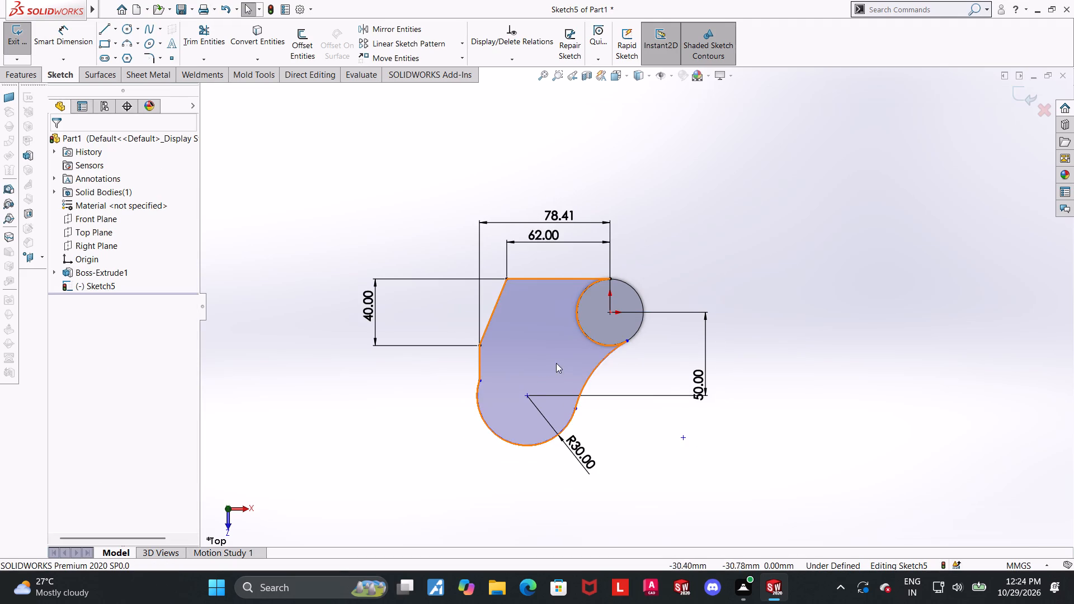
scroll(526, 371, "down", 1)
left_click(477, 363, "ctrl")
left_click(474, 384, "ctrl")
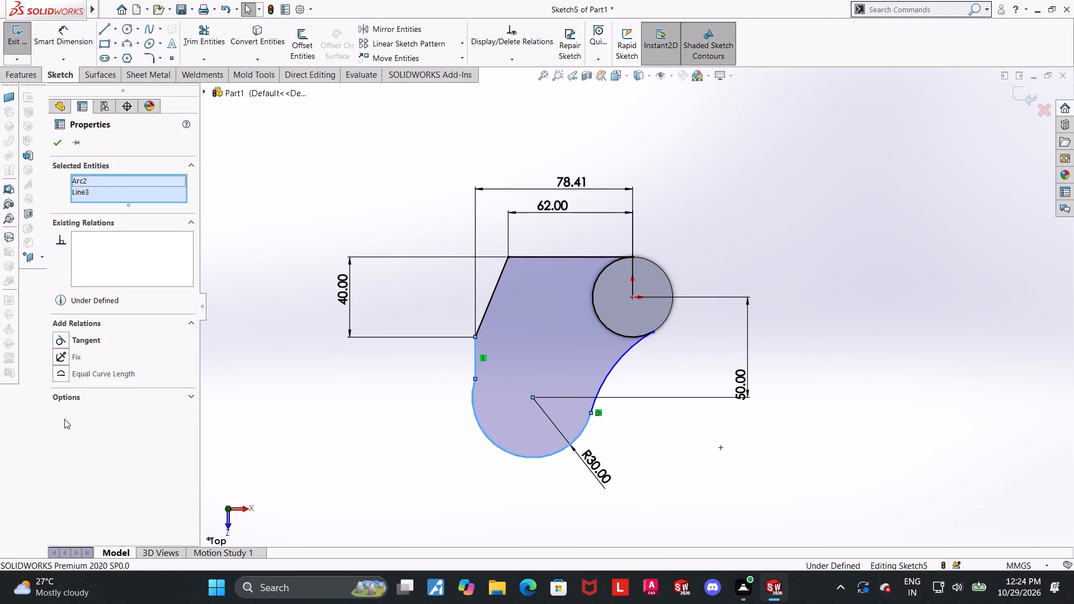
left_click(66, 334)
left_click(838, 377)
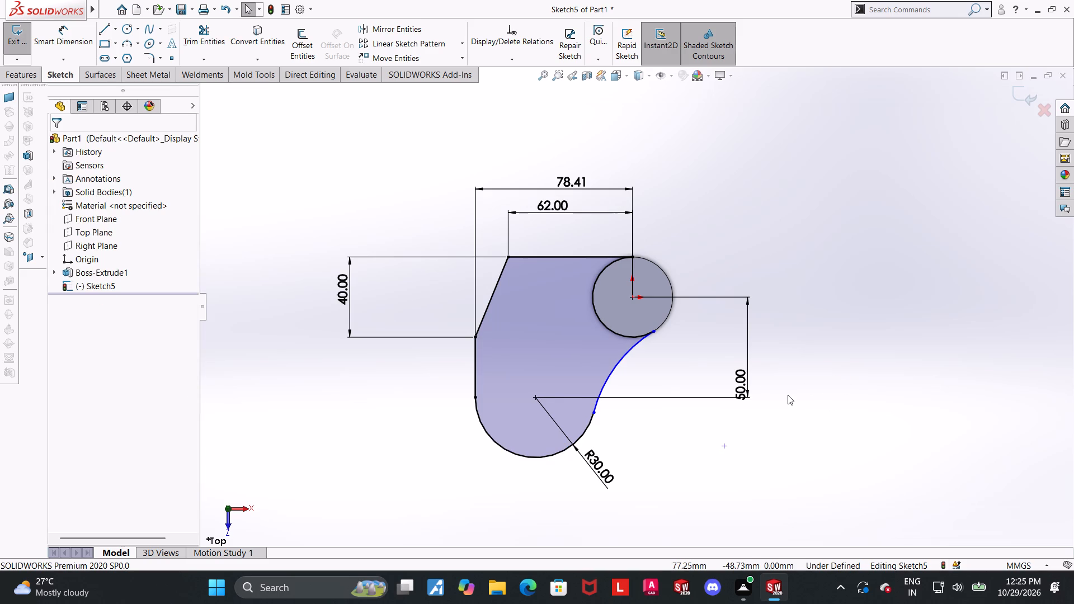
Make the connecting arc tangent to the trimmed arc converted from the cylinder's edge.
scroll(788, 395, "up", 1)
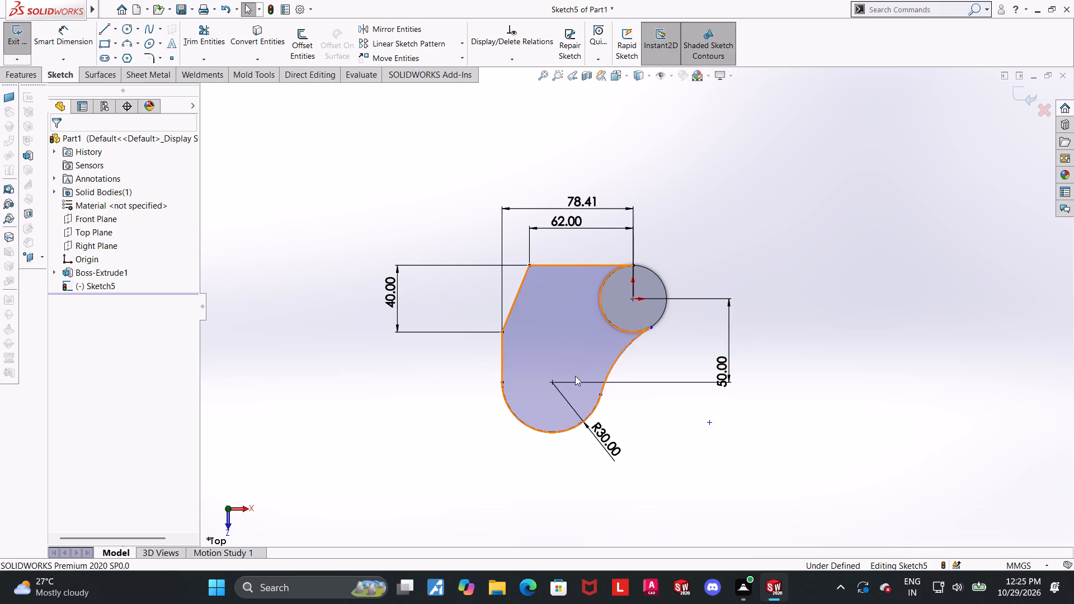
scroll(653, 384, "down", 1)
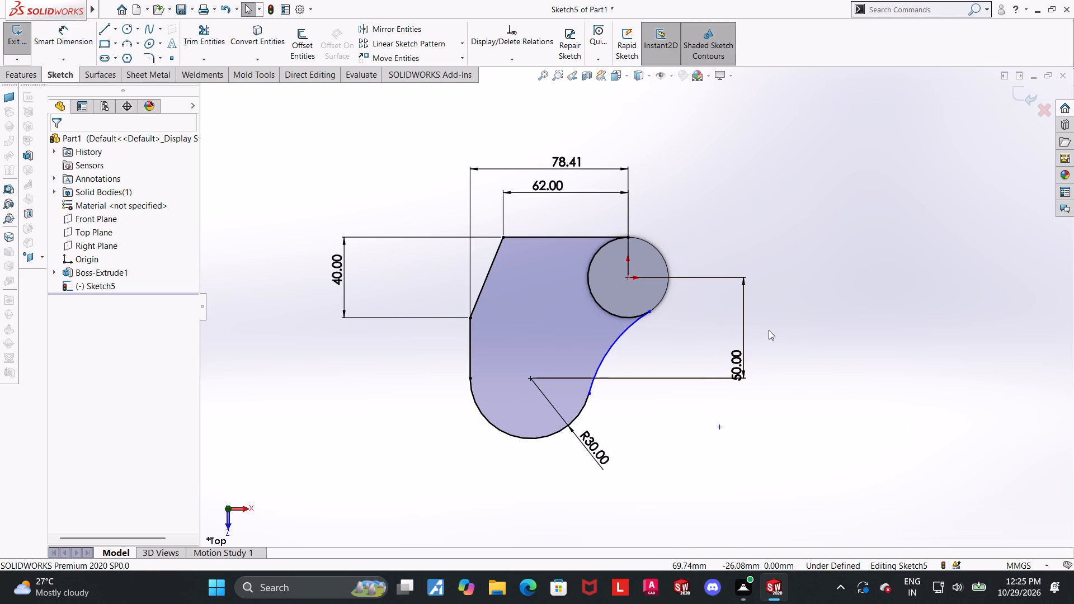
left_click(694, 438)
left_click(583, 406, "ctrl")
left_click(603, 357, "ctrl")
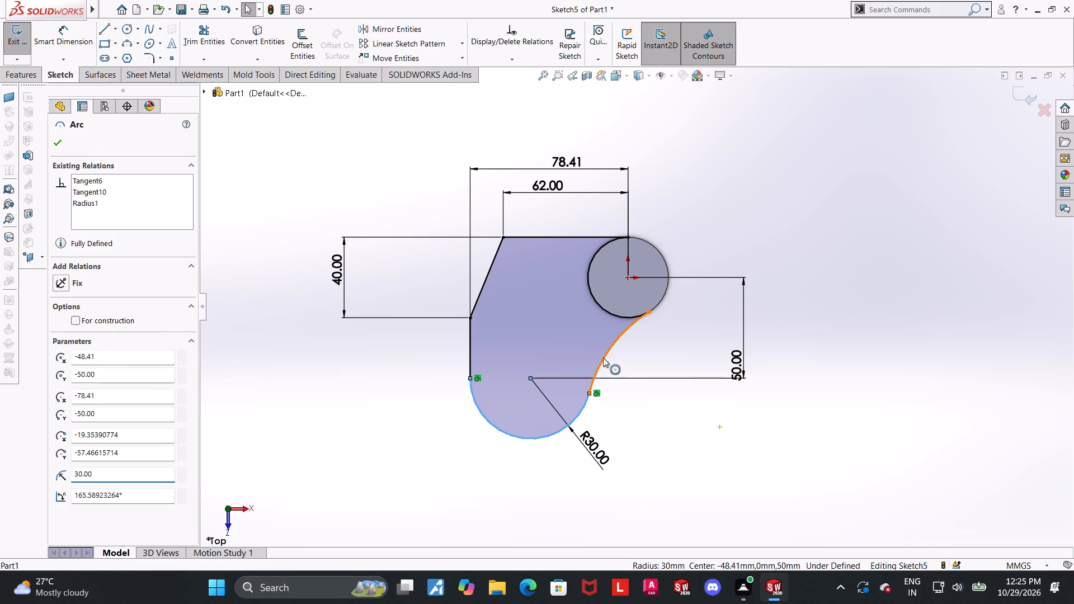
left_click(662, 385)
left_click(625, 321, "ctrl")
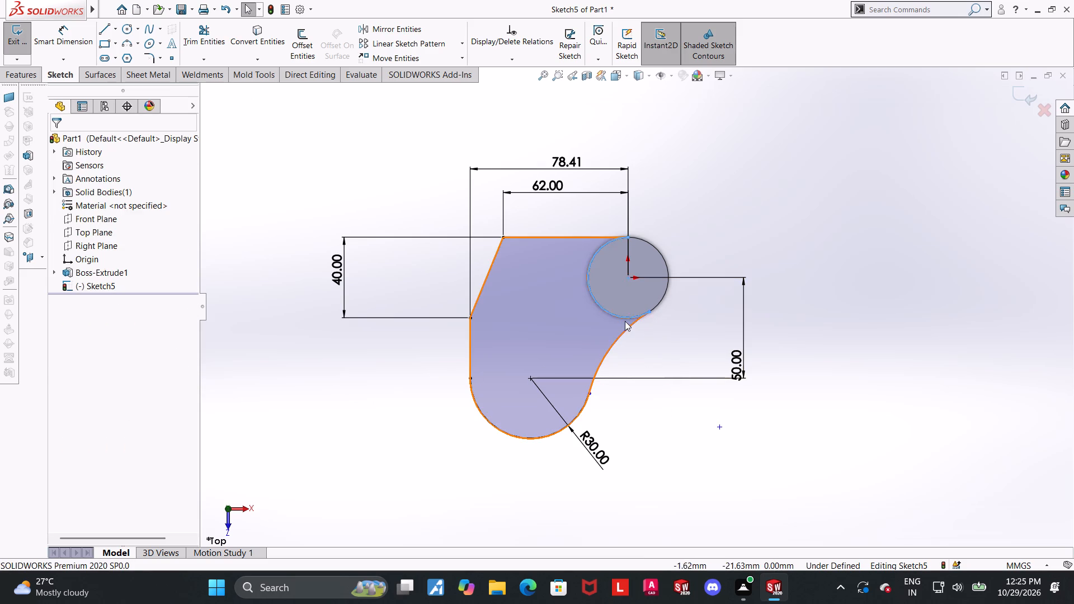
left_click(629, 331, "ctrl")
left_click(284, 342)
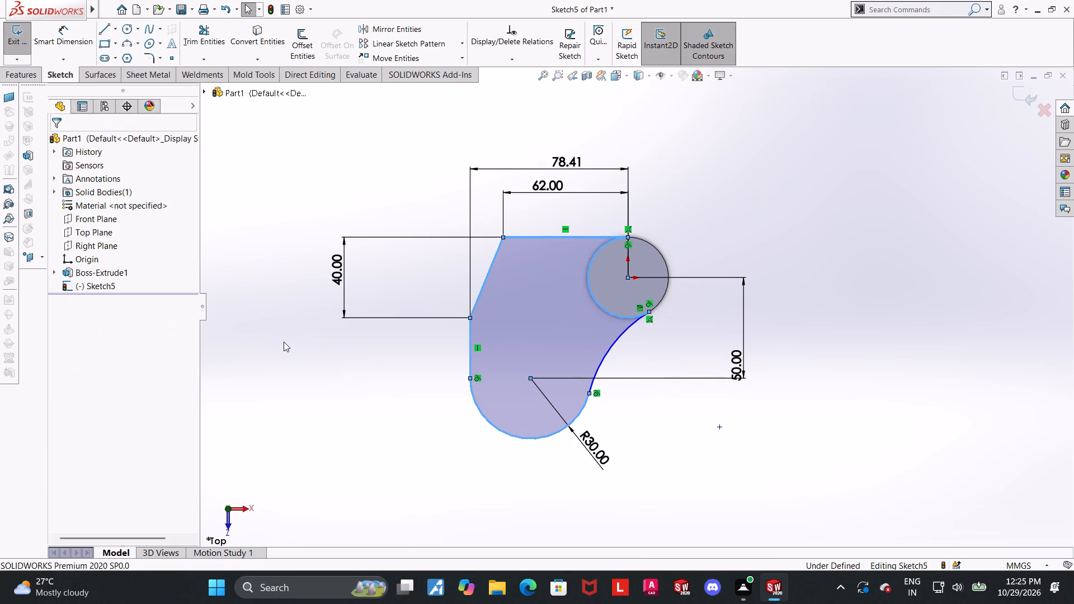
left_click(619, 317)
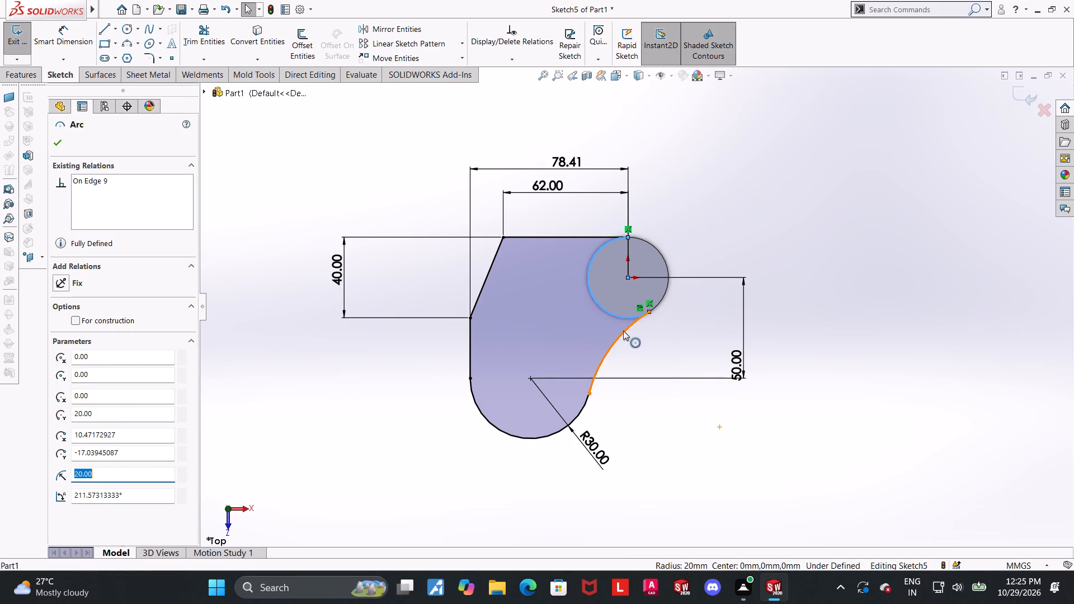
left_click(623, 331, "ctrl")
left_click(62, 355)
left_click(846, 404)
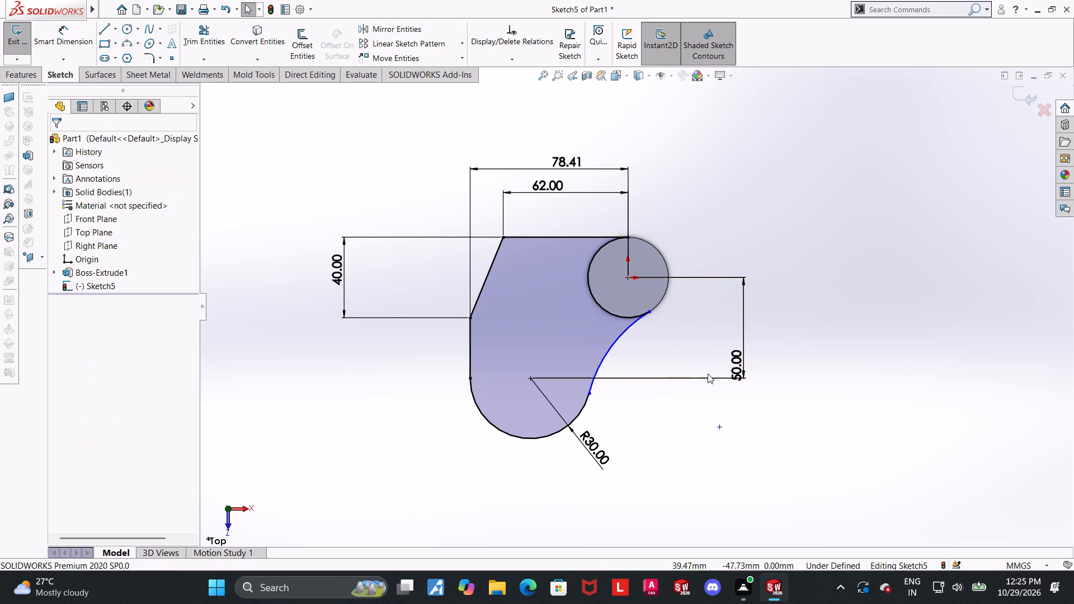
Dimension the radius of the arc connecting the cylinder's circle to the R30 arc as 80 mm.
left_click(69, 44)
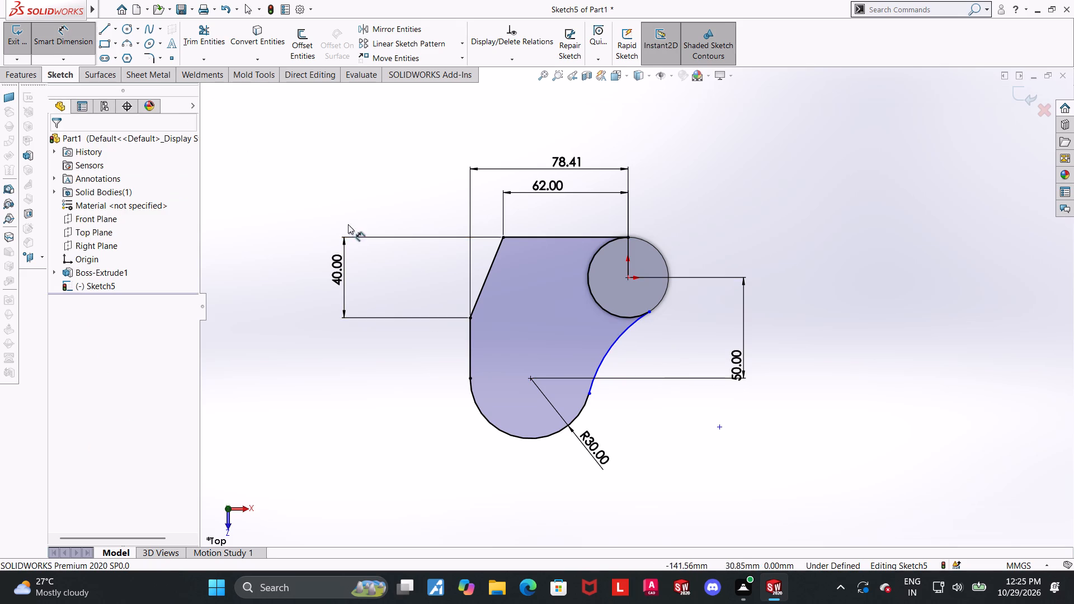
left_click(621, 337)
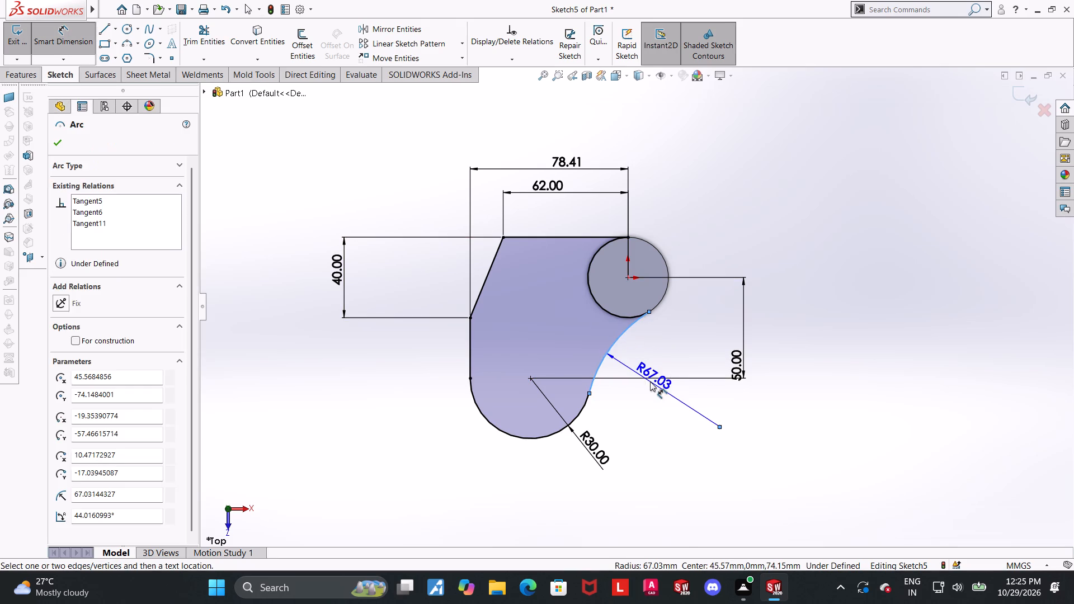
left_click(650, 381)
type("80")
key("Return")
key("Escape")
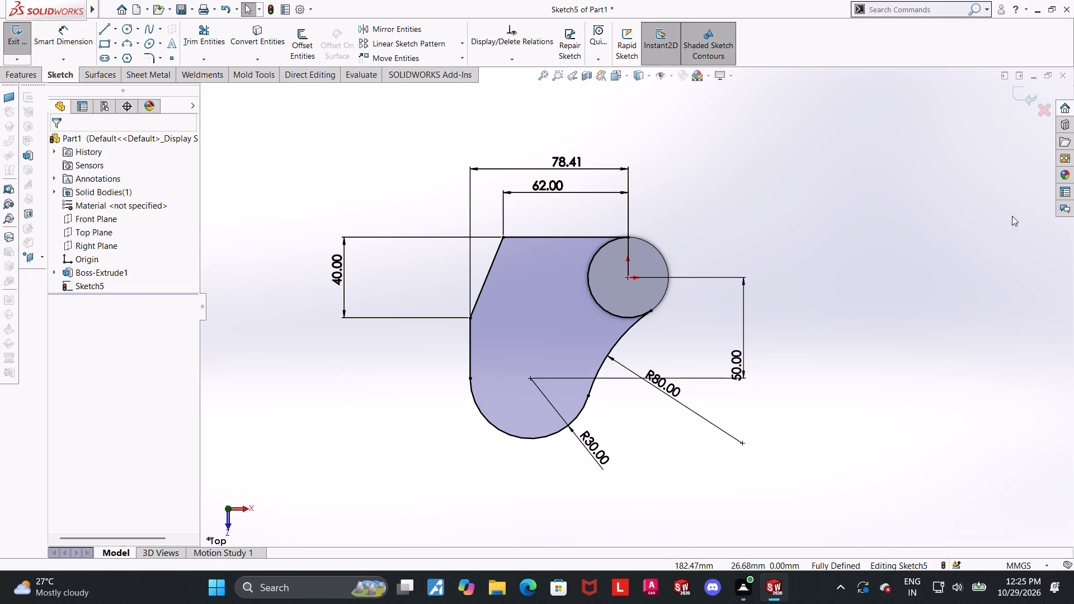
Finish the sketch and extrude the closed side profile 20 mm upward, merged with the cylinder.
left_click(1024, 103)
middle_click_drag(661, 347, 651, 180)
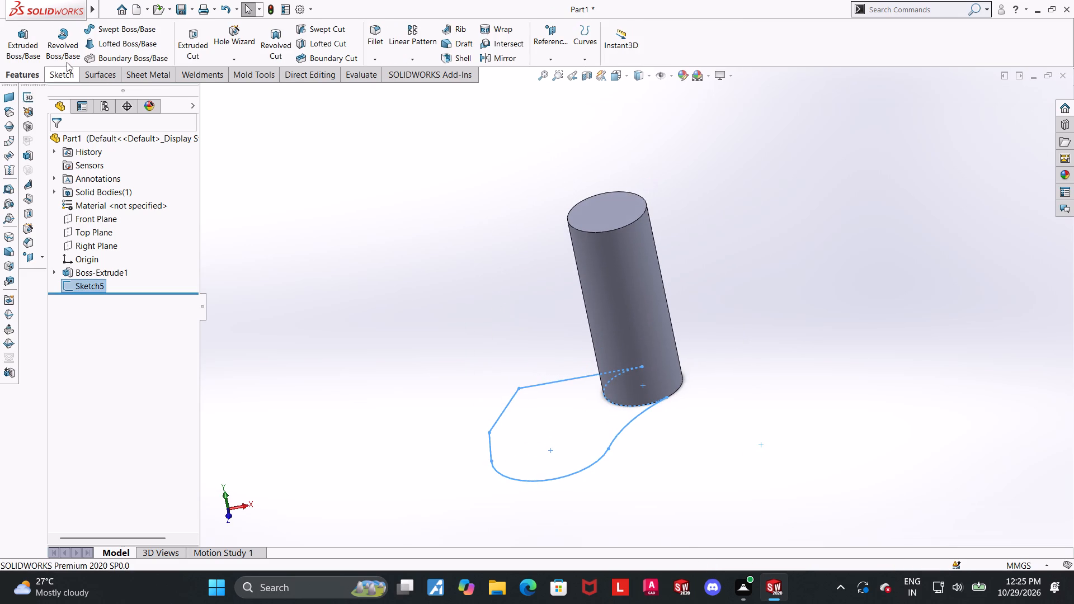
left_click(36, 42)
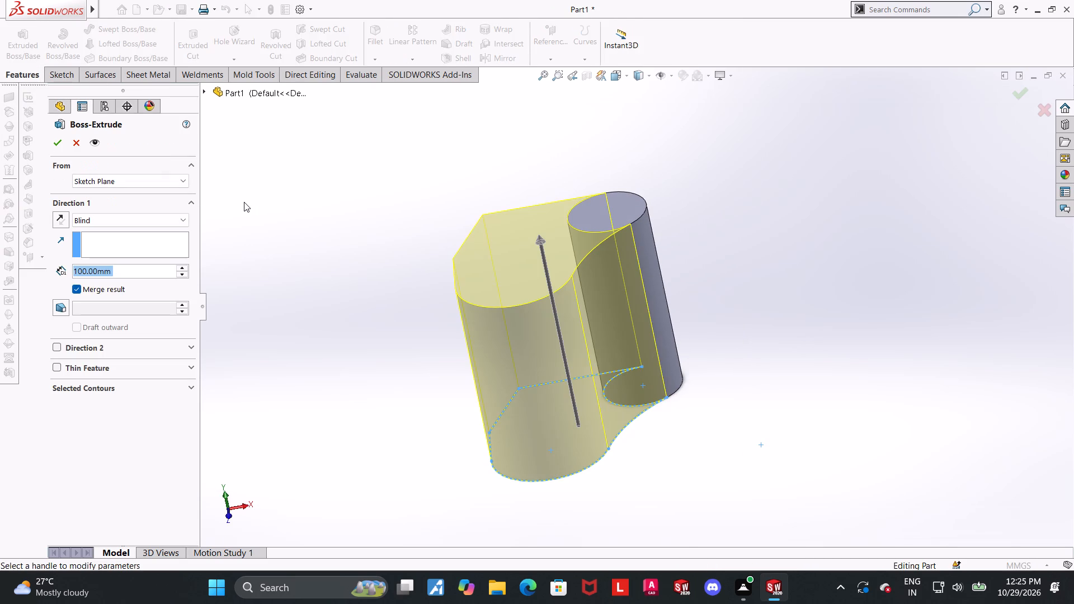
key("2")
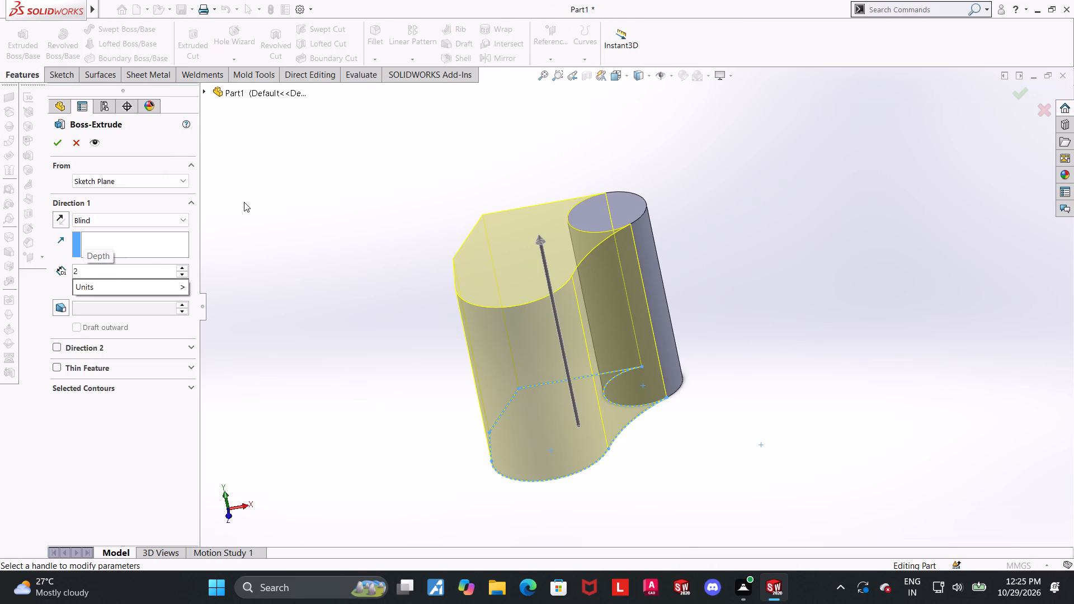
key("0")
key("Return")
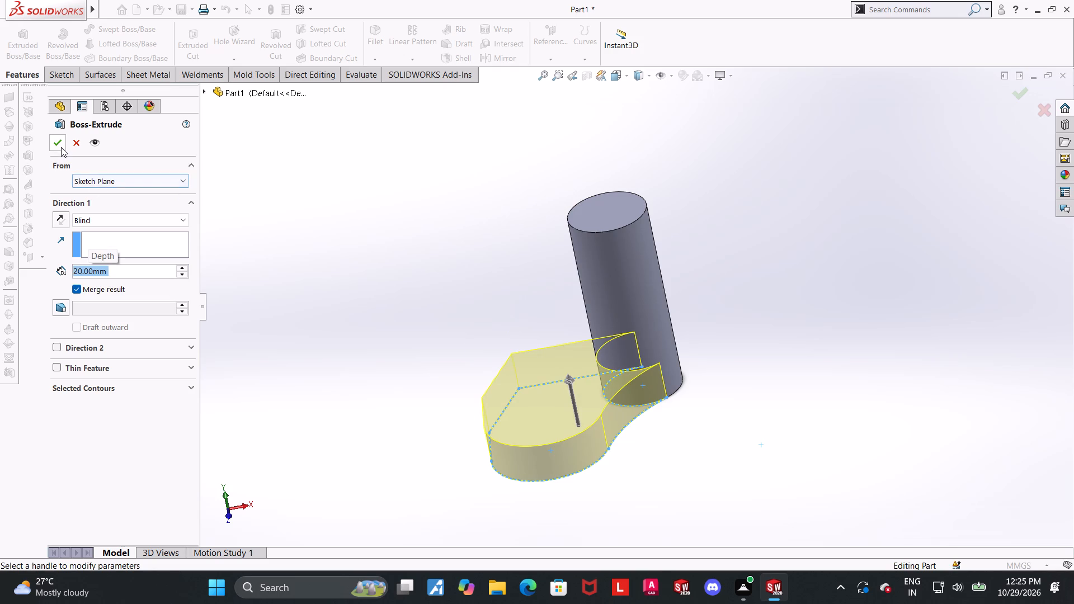
left_click(61, 147)
Start a Hole Wizard hole and set its hole type to the plain Hole.
middle_click_drag(409, 303, 319, 320)
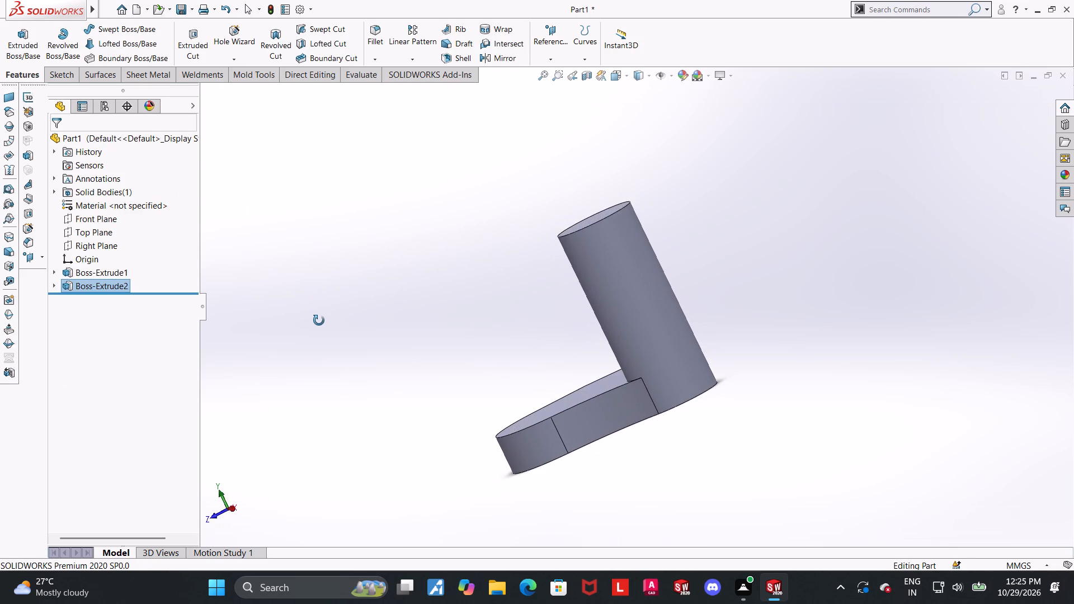
middle_click_drag(319, 320, 388, 333)
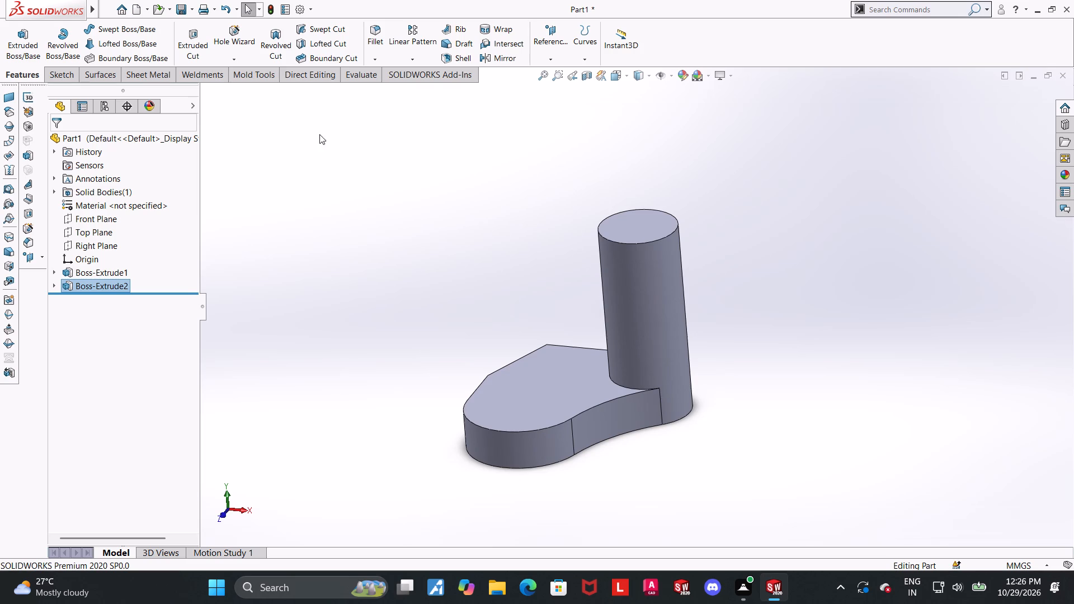
scroll(356, 199, "up", 1)
middle_click_drag(594, 207, 597, 262)
key("Escape")
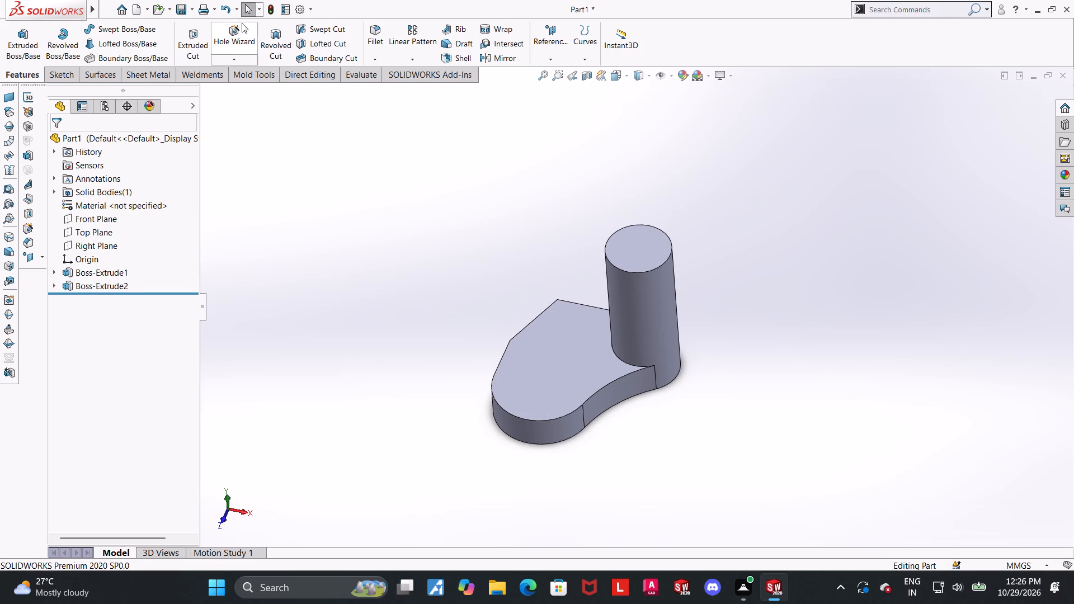
left_click(242, 23)
scroll(722, 295, "down", 2)
middle_click_drag(694, 281, 696, 292)
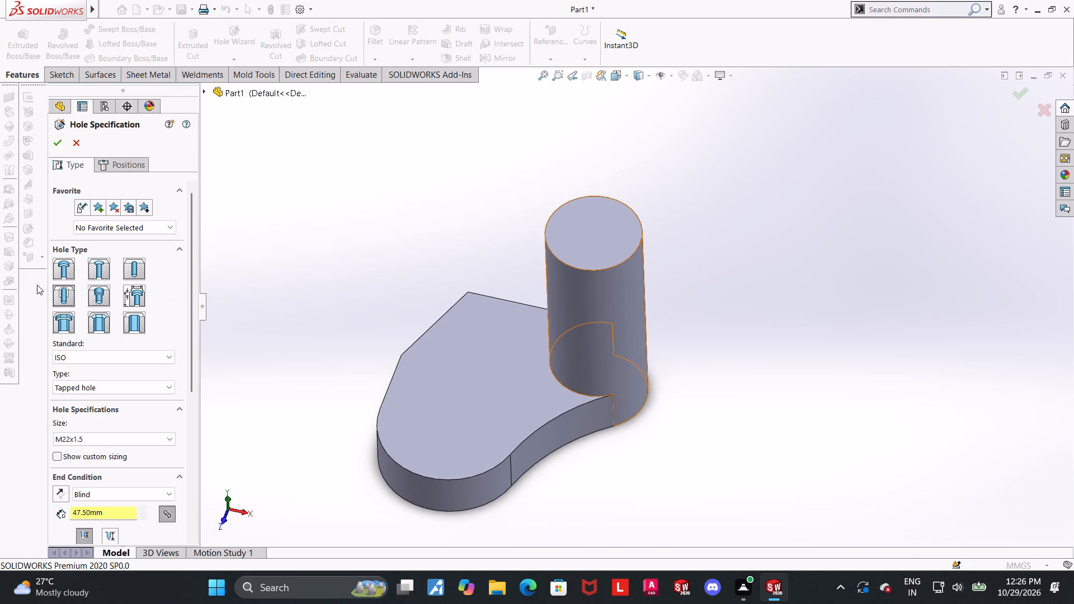
left_click(130, 270)
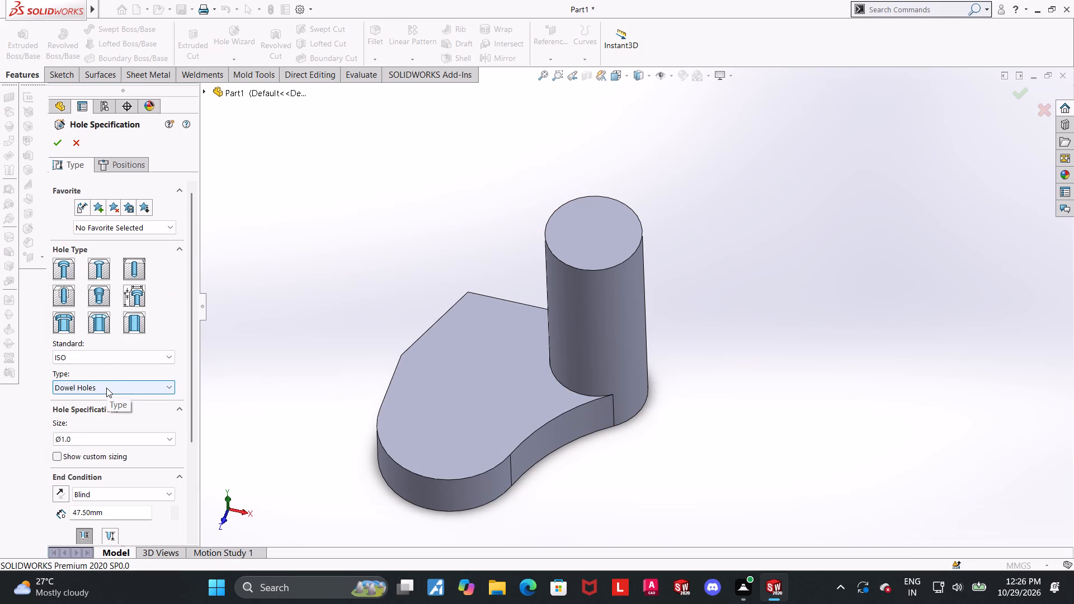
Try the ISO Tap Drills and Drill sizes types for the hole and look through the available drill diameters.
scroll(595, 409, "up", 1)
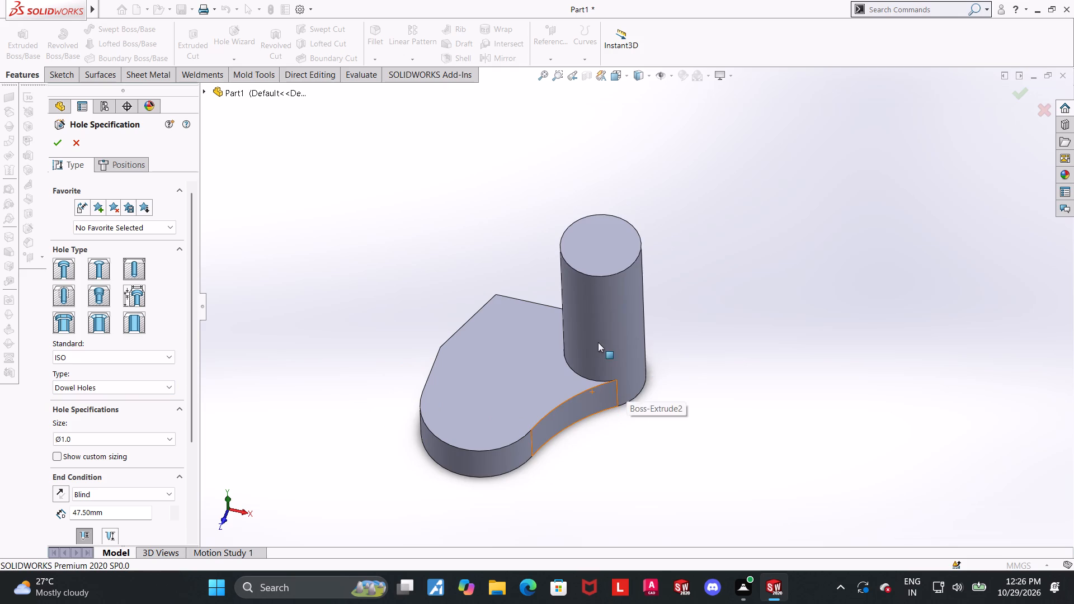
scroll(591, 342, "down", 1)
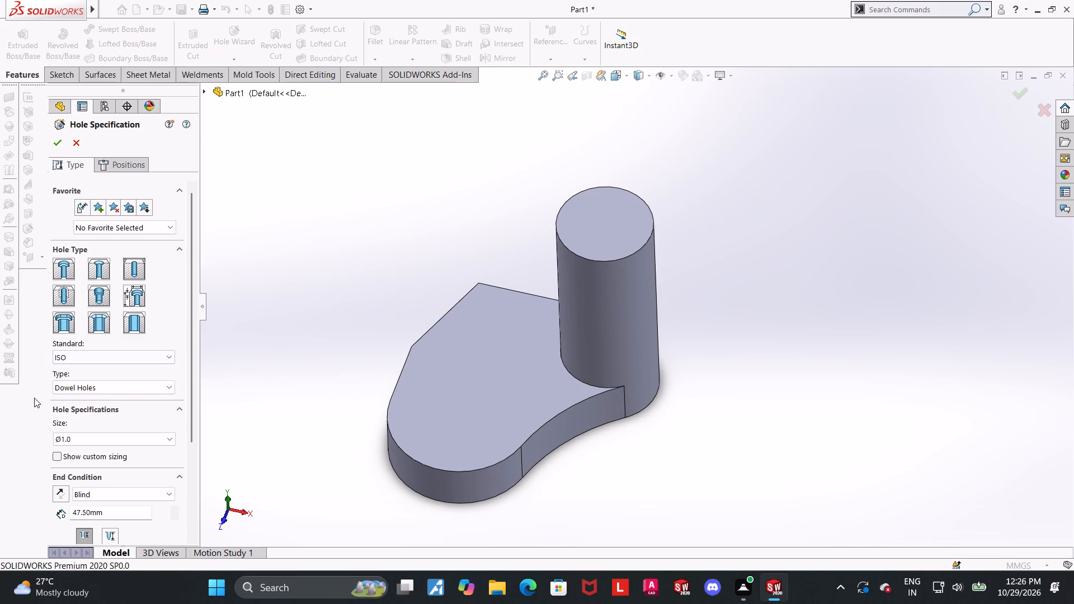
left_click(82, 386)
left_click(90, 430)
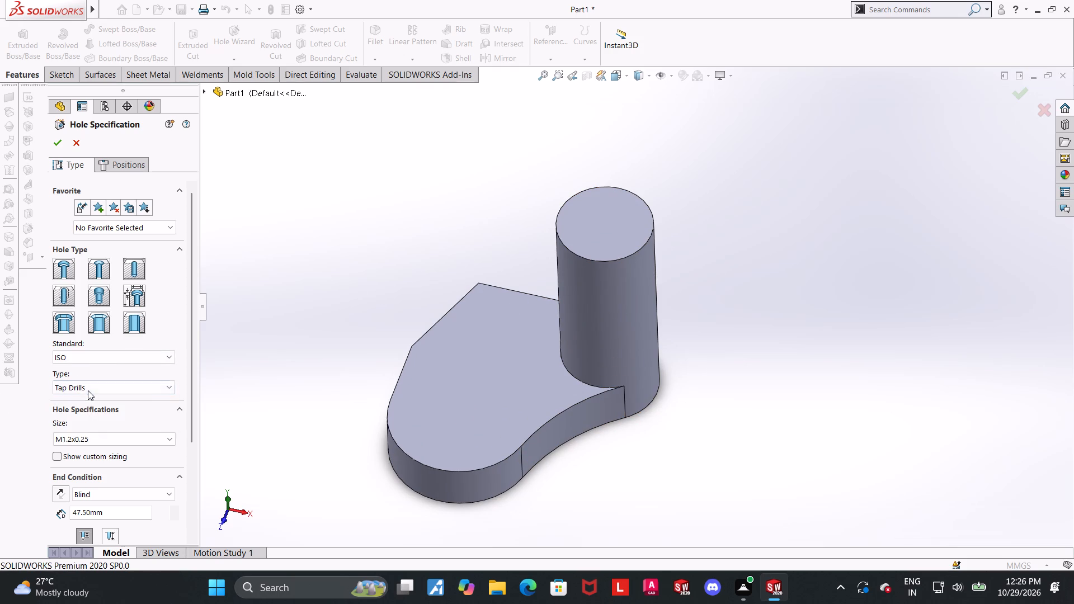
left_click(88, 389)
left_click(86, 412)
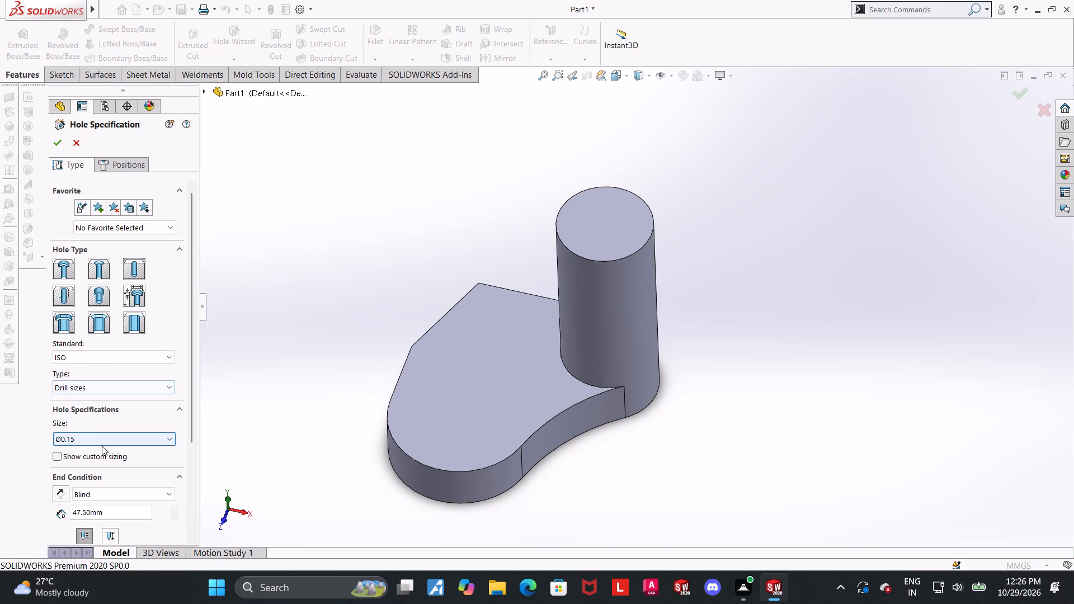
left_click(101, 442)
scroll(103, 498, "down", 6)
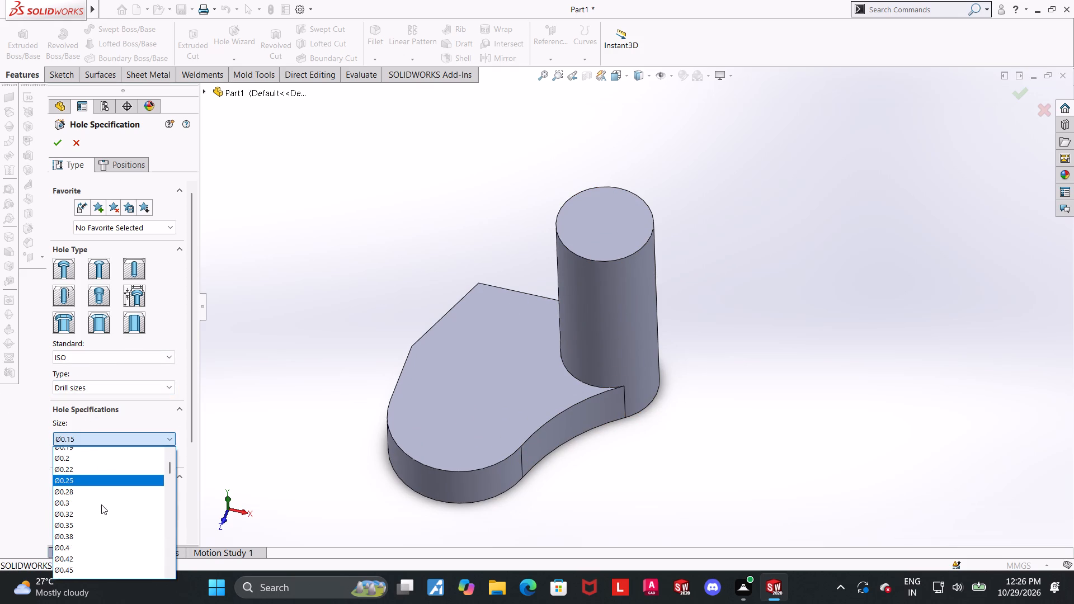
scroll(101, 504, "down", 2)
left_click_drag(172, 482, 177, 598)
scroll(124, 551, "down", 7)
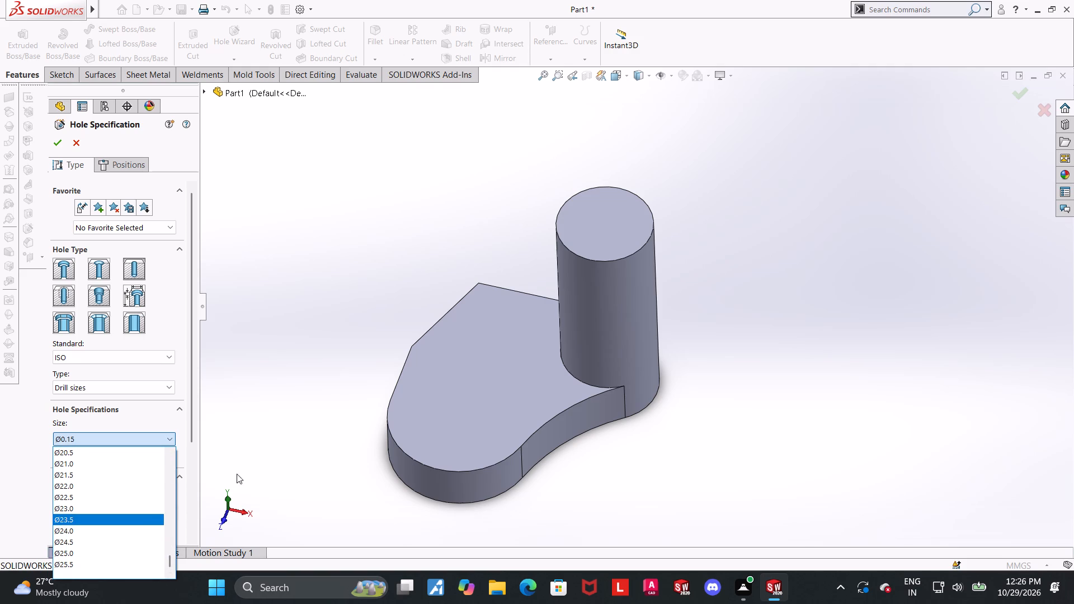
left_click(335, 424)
Set the hole standard to ANSI Metric with the Drill sizes type and look through the available diameters.
left_click(100, 356)
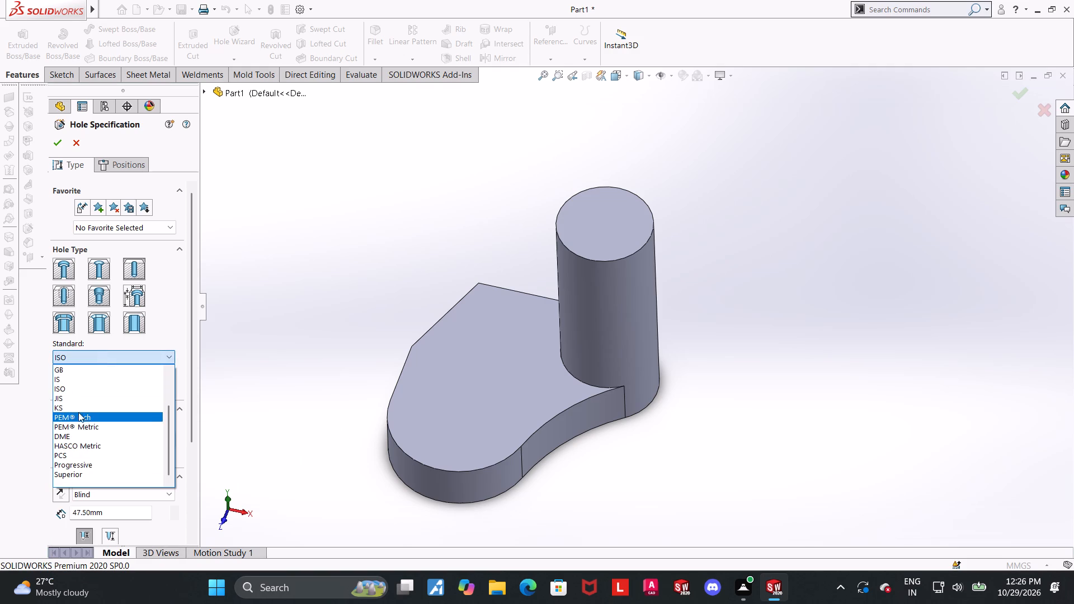
scroll(86, 456, "up", 3)
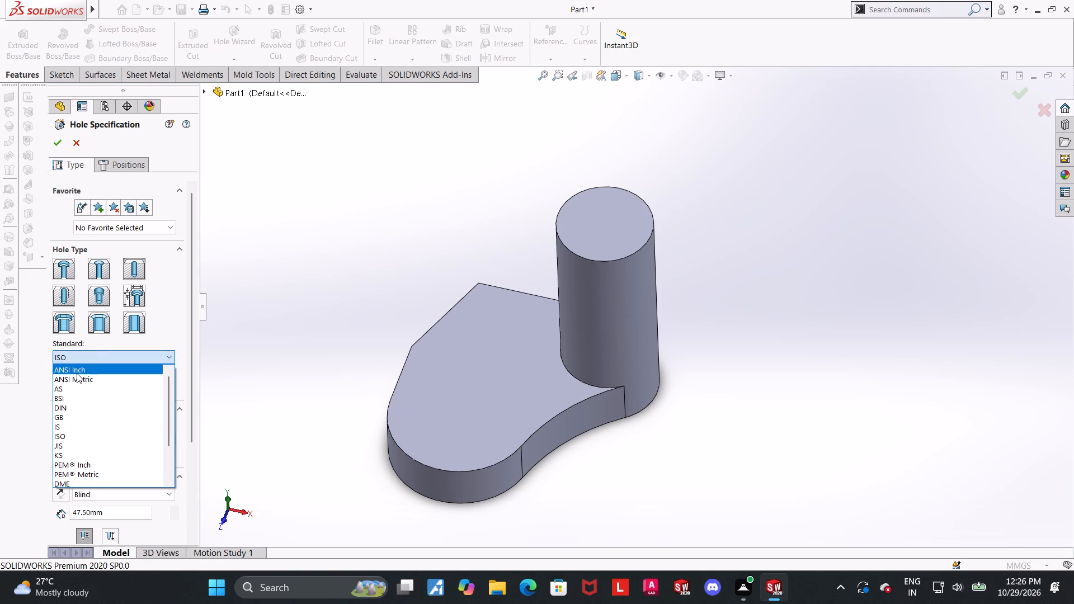
left_click(77, 379)
left_click(142, 381)
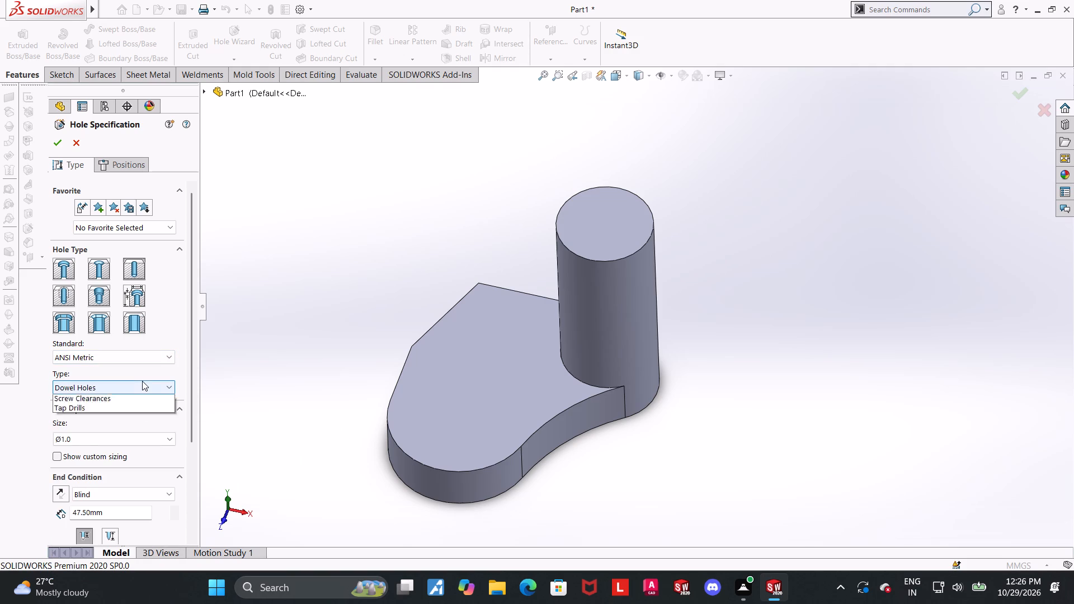
left_click(122, 409)
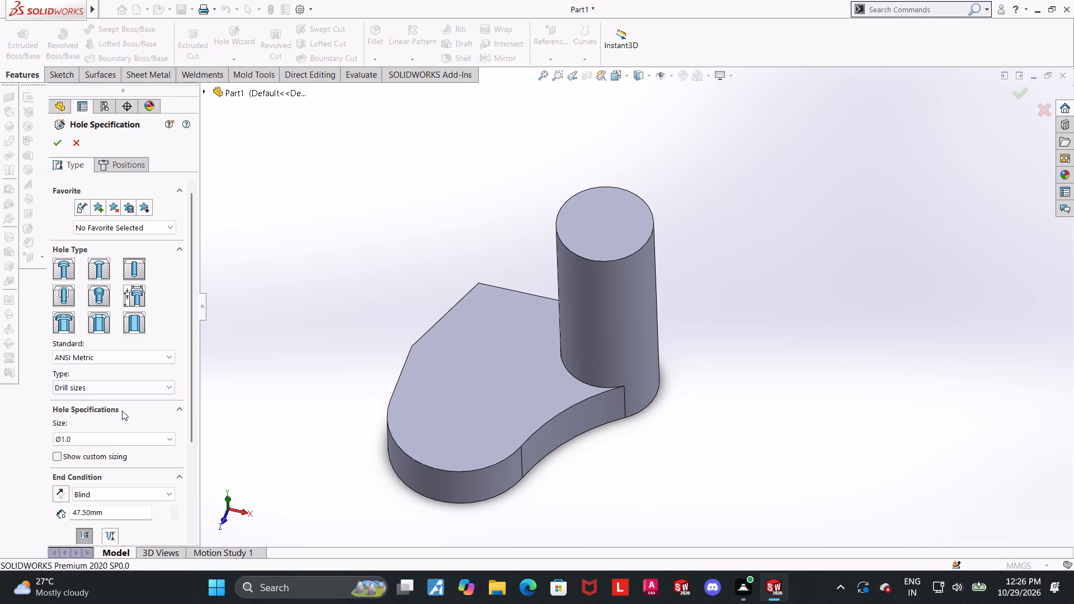
left_click(117, 433)
scroll(107, 503, "down", 10)
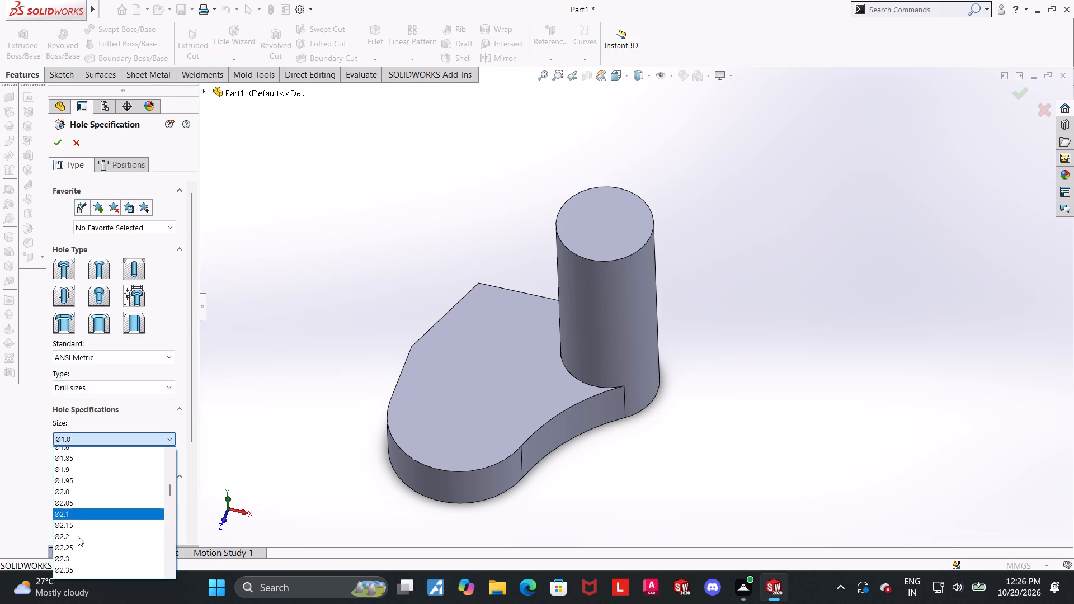
scroll(78, 536, "down", 1)
left_click_drag(172, 499, 168, 578)
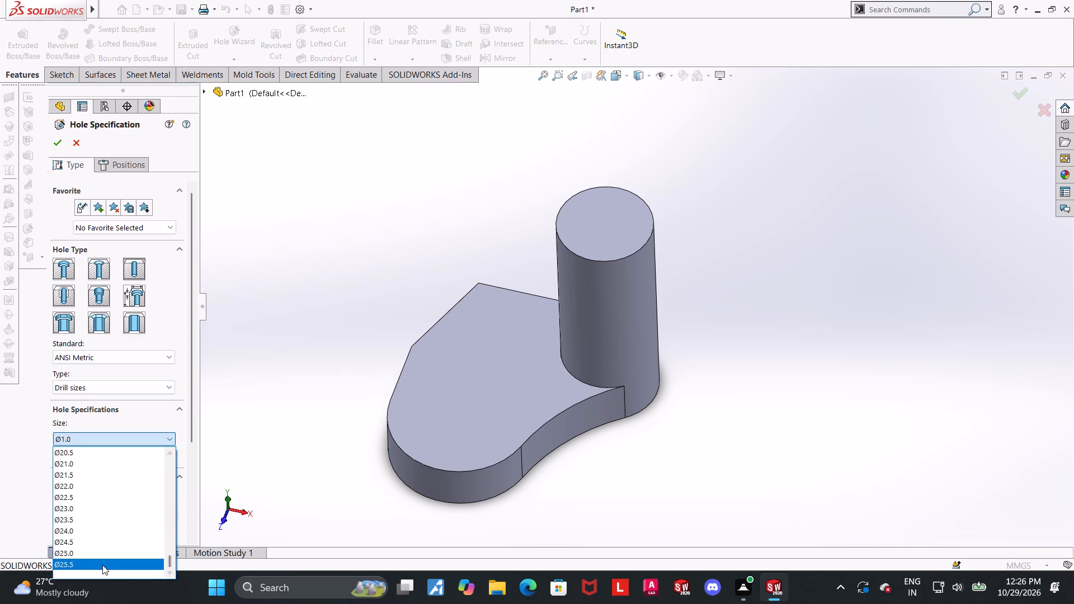
left_click(362, 443)
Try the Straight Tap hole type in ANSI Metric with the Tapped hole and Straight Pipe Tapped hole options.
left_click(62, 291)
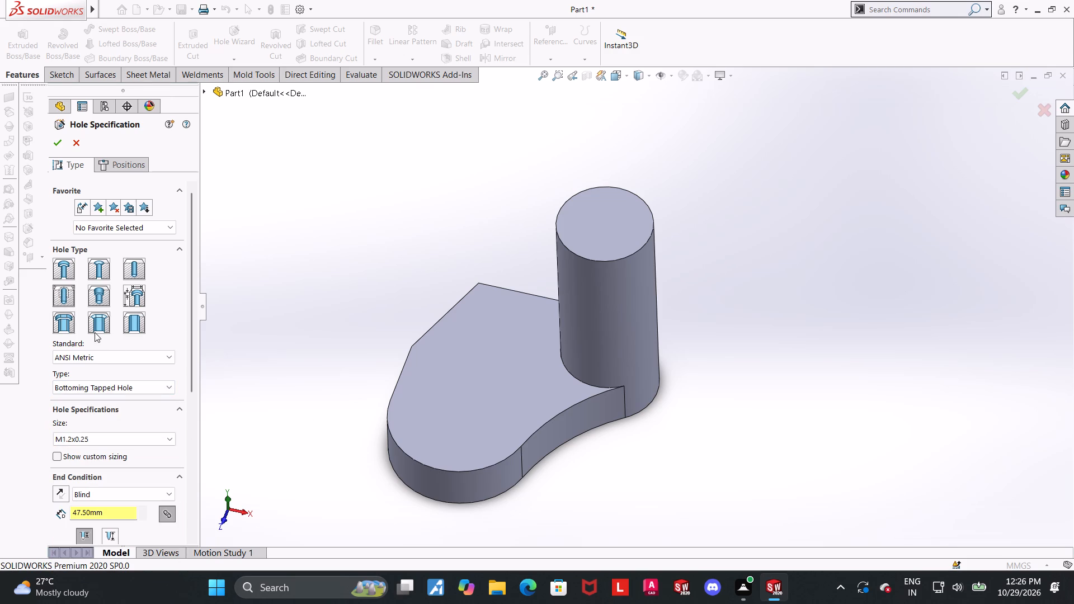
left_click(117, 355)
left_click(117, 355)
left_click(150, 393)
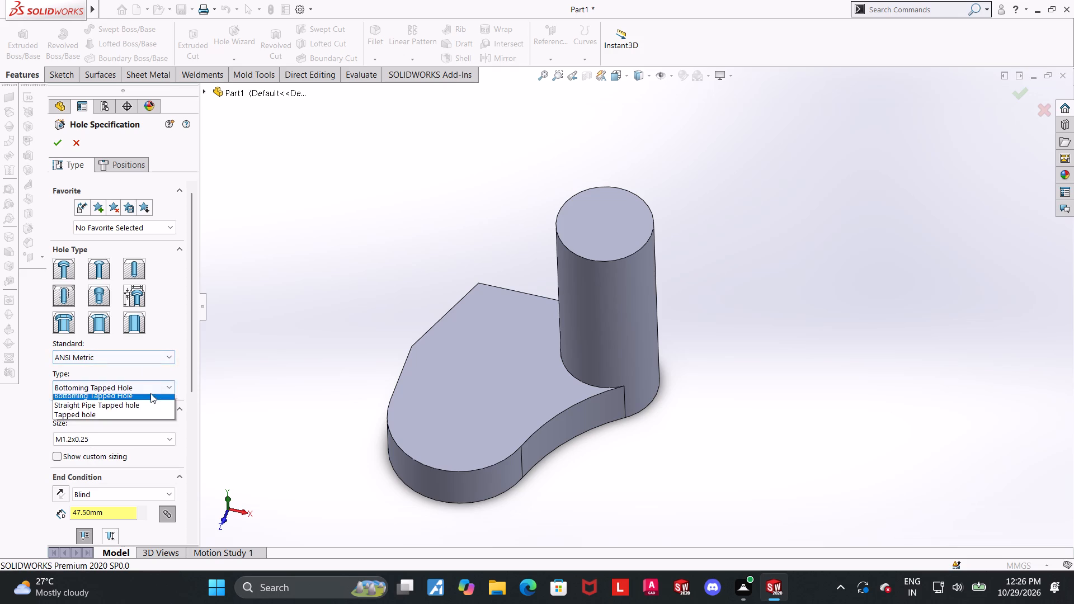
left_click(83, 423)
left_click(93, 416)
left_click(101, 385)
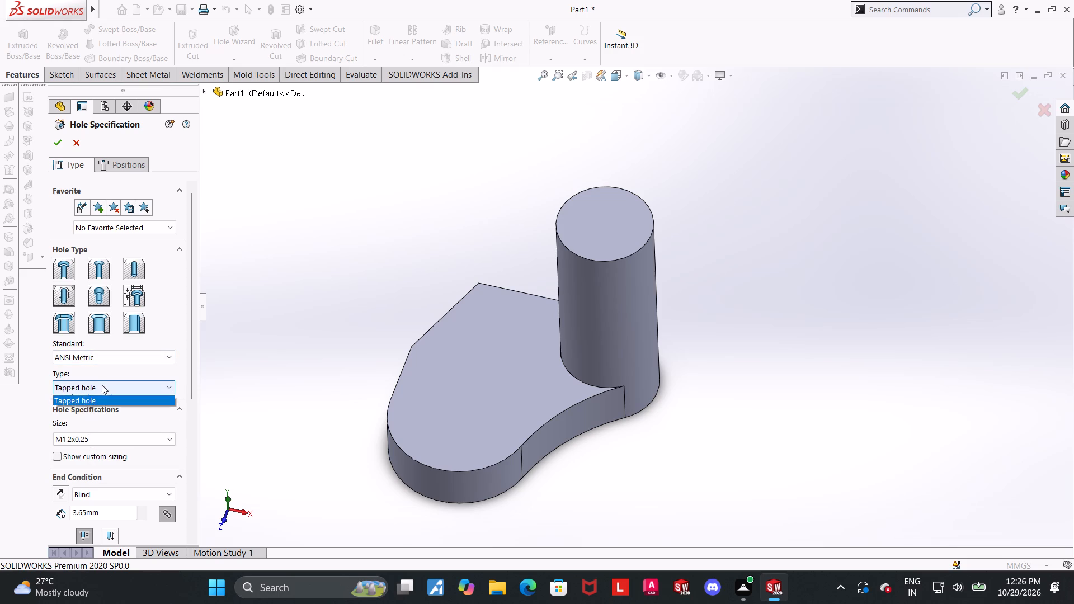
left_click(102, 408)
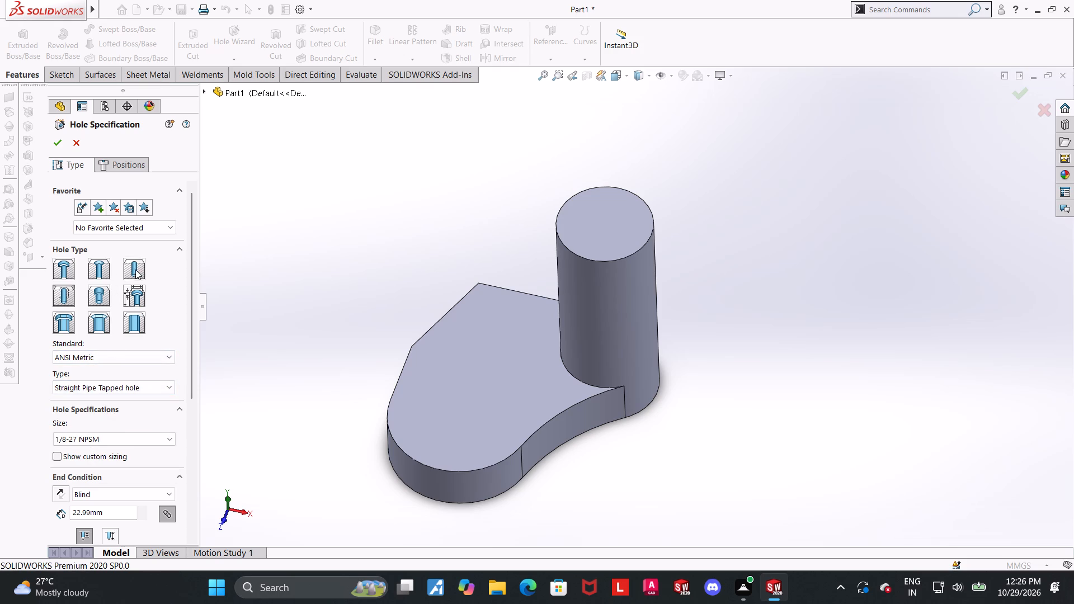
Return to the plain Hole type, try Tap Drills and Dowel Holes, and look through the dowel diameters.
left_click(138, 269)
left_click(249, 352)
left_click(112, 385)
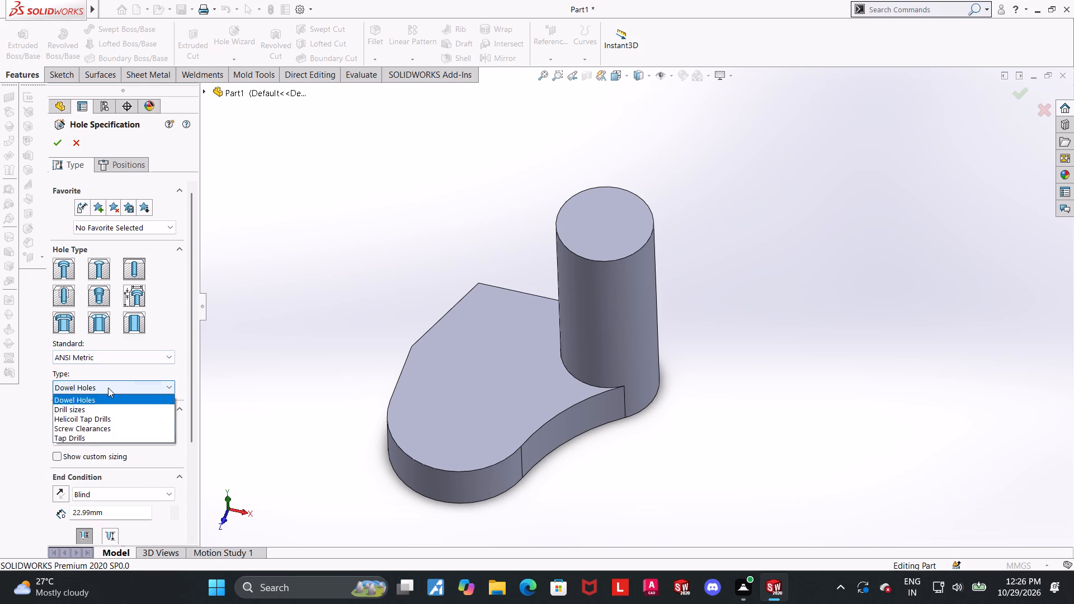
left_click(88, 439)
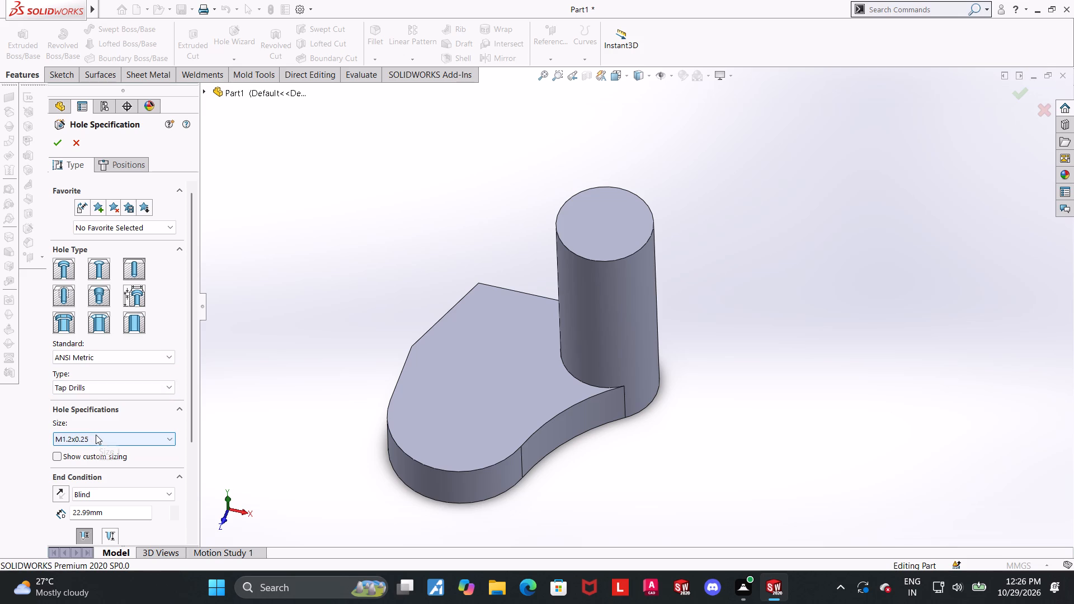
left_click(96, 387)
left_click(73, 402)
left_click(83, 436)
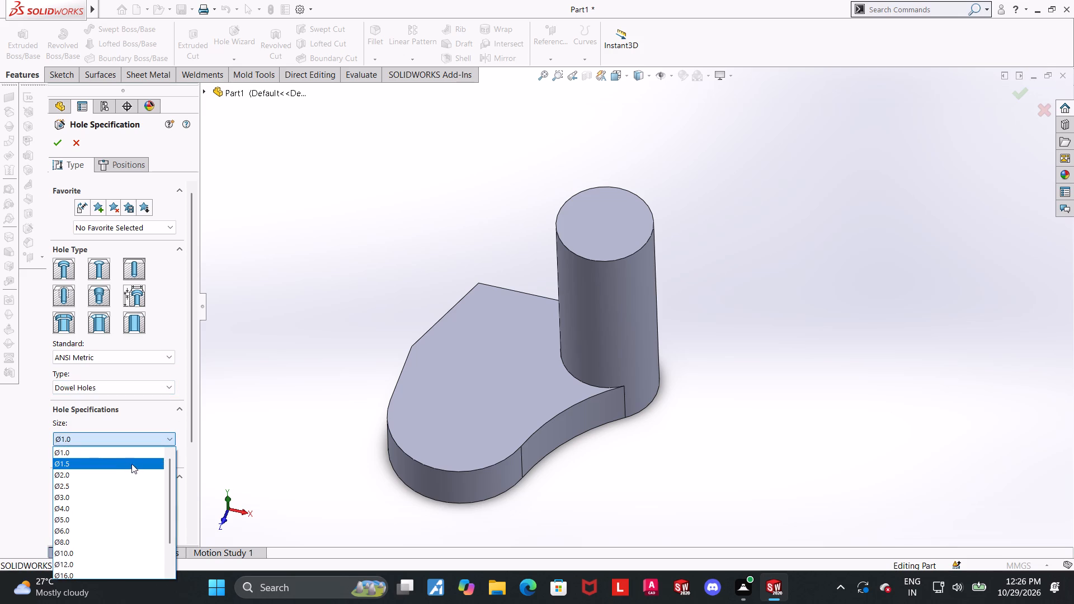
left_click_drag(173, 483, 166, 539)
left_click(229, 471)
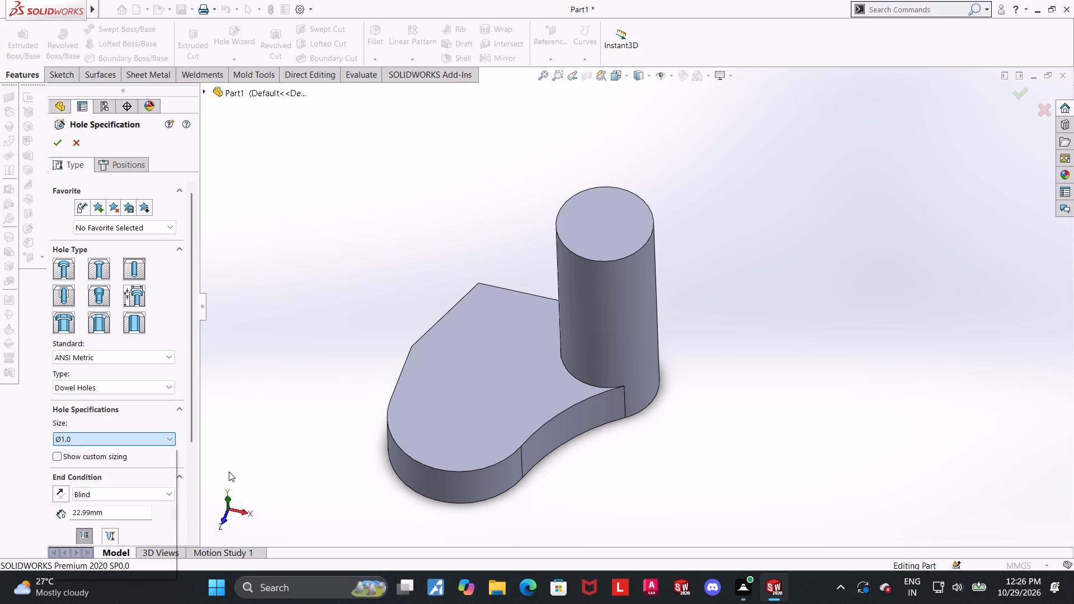
Set the hole to the Drill sizes type in ANSI Metric and choose the Ø25.5 size.
left_click(74, 437)
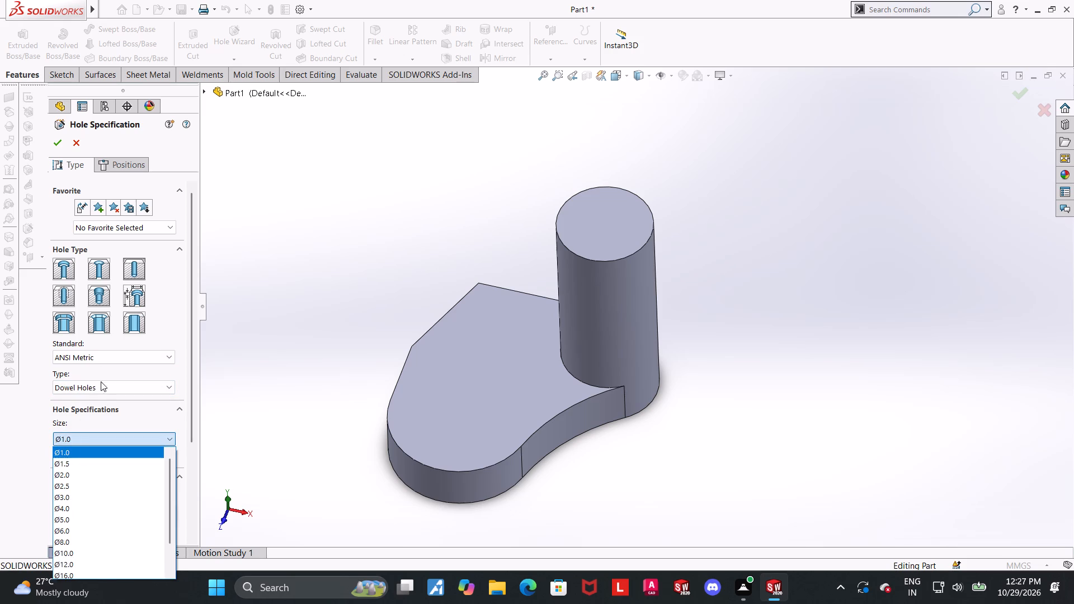
left_click(101, 397)
left_click(100, 391)
left_click(88, 409)
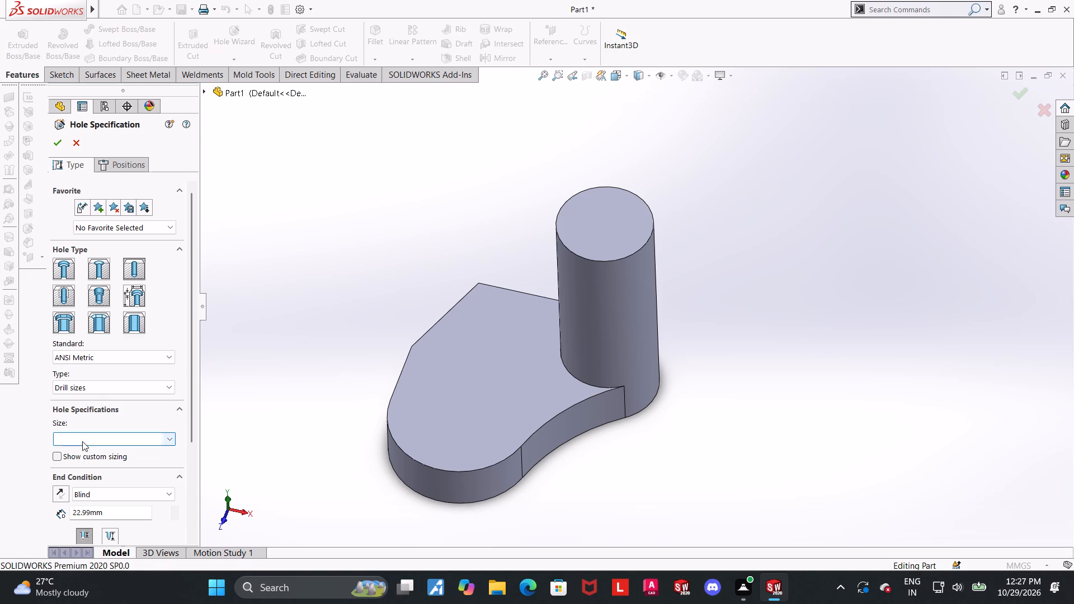
left_click(82, 441)
scroll(78, 530, "down", 18)
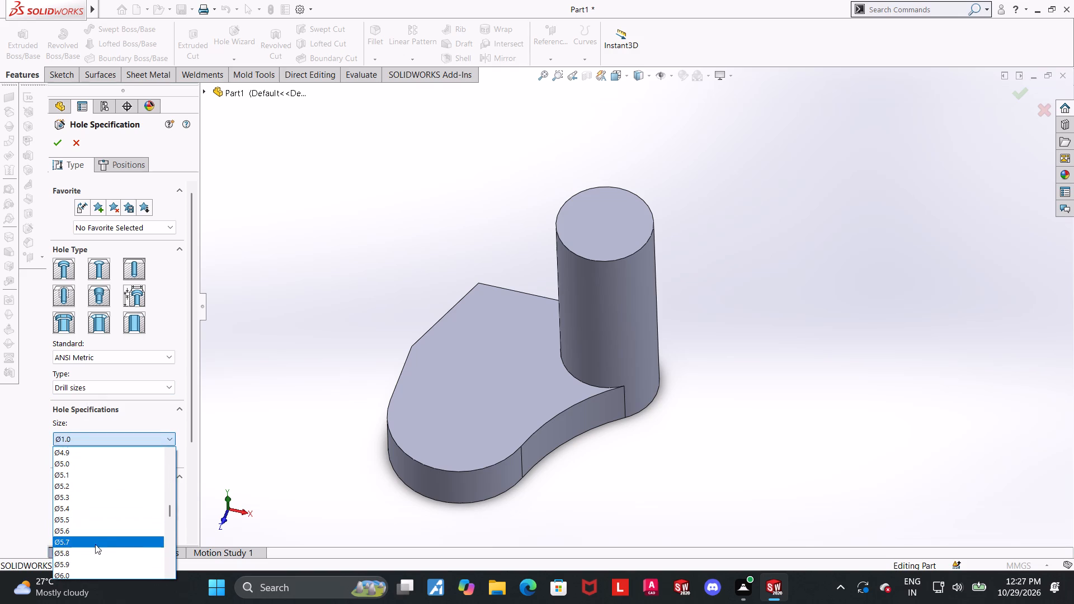
left_click_drag(171, 515, 166, 561)
scroll(113, 546, "down", 10)
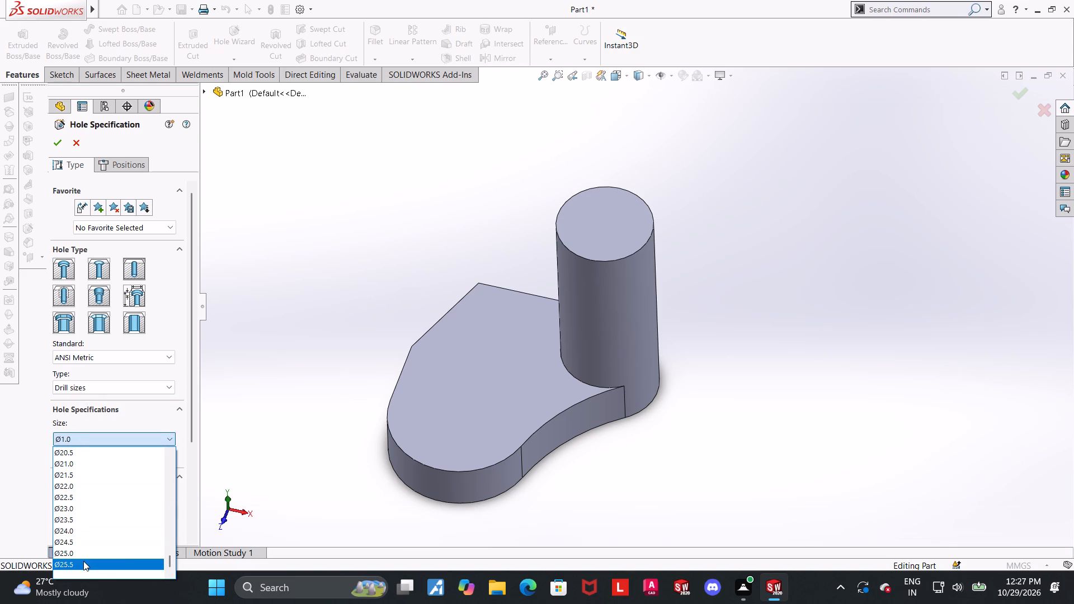
scroll(83, 561, "down", 2)
left_click(83, 561)
Enable custom sizing for the hole and set its diameter to 30 mm.
left_click(57, 456)
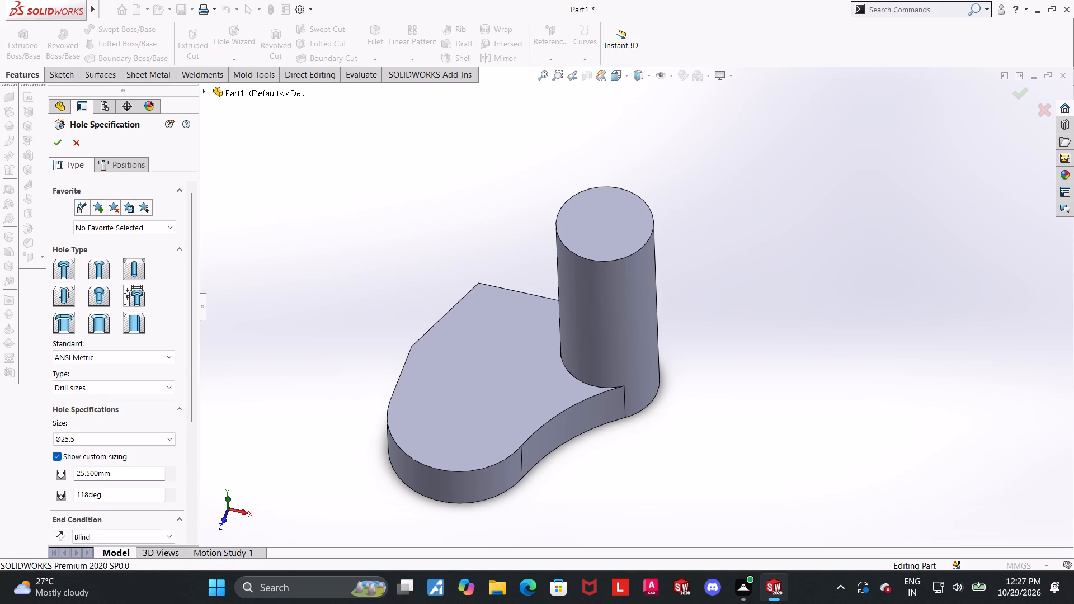
left_click_drag(116, 470, 0, 475)
type("30")
key("Return")
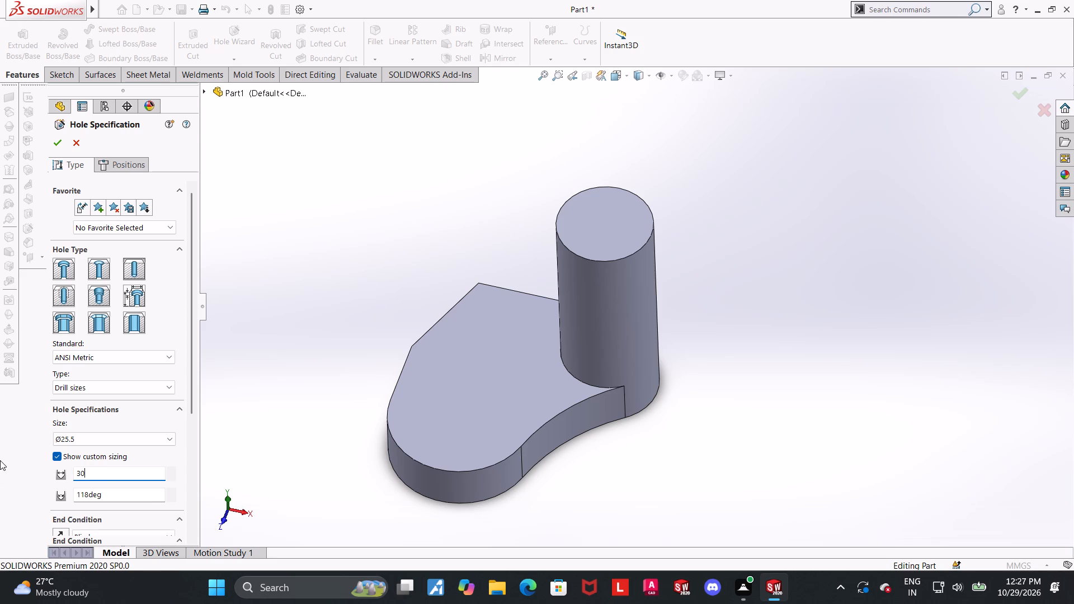
Set the hole's blind end-condition depth to 42 mm.
left_click_drag(189, 369, 194, 426)
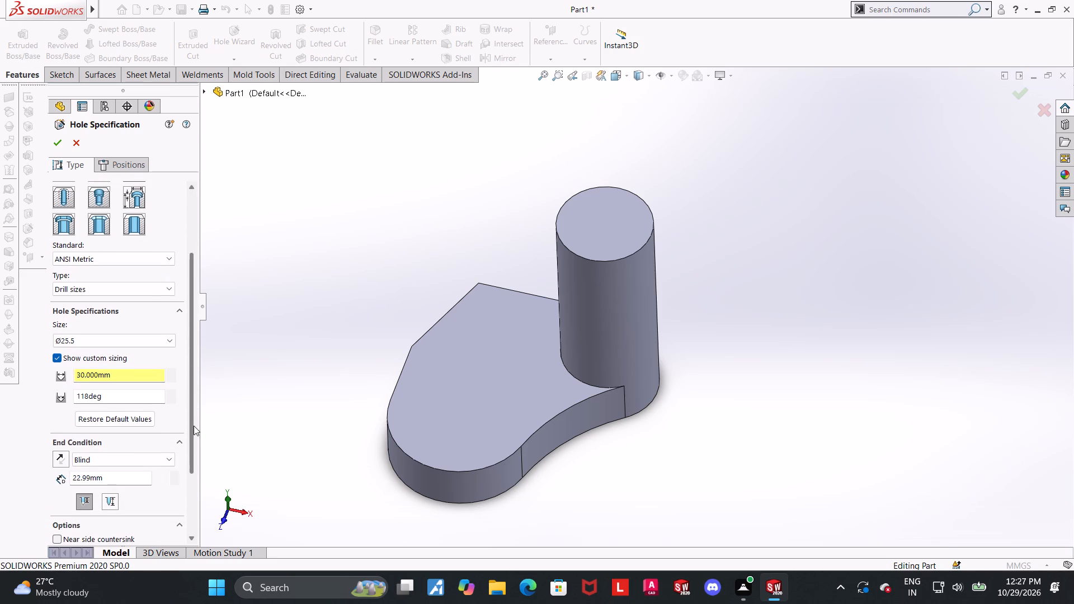
left_click_drag(194, 426, 192, 428)
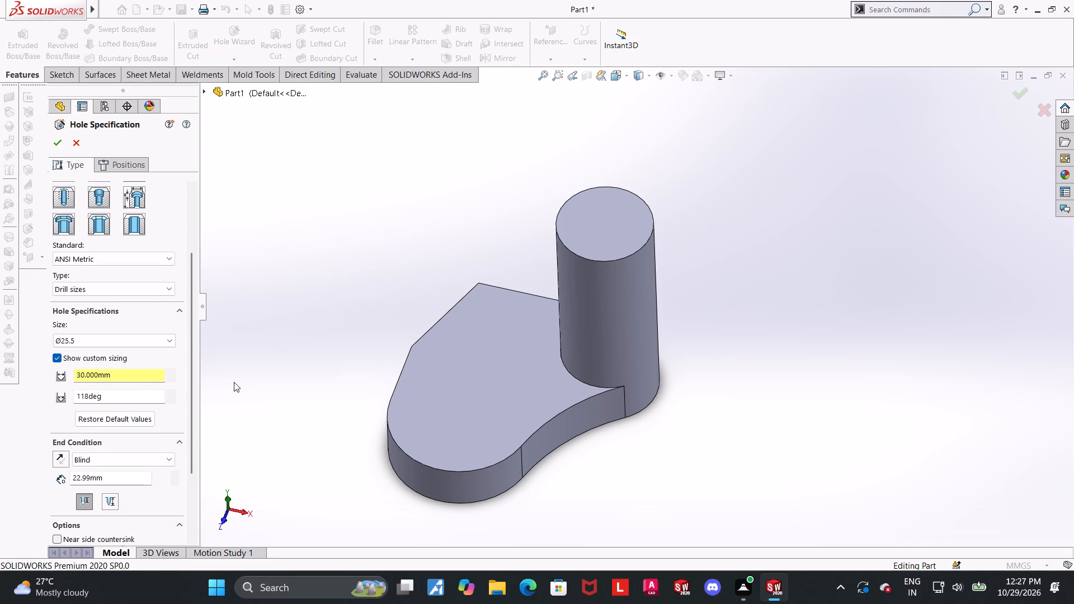
scroll(435, 376, "up", 1)
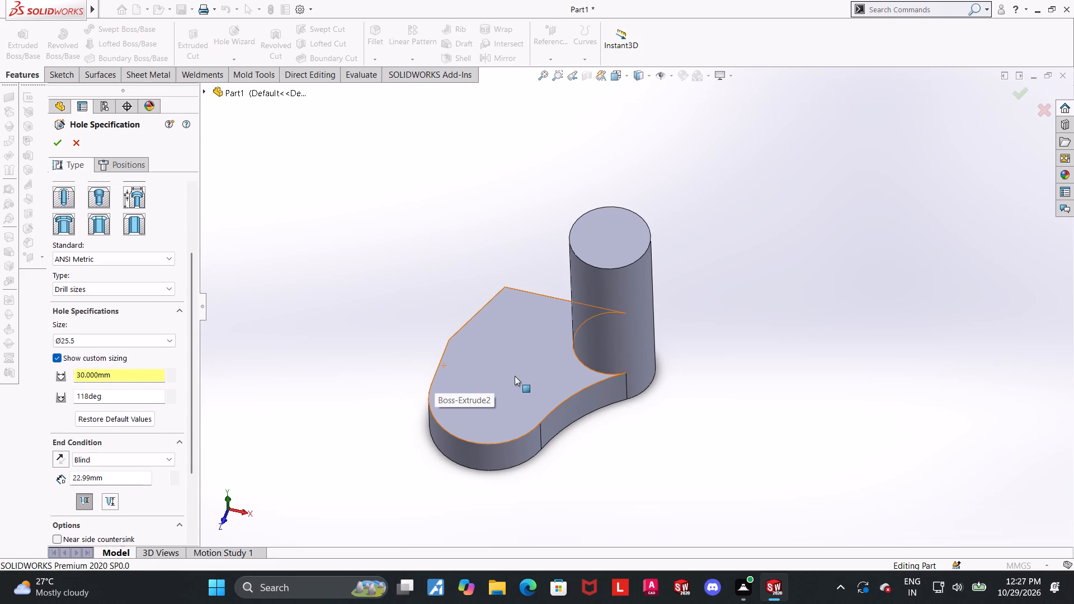
left_click_drag(191, 417, 192, 434)
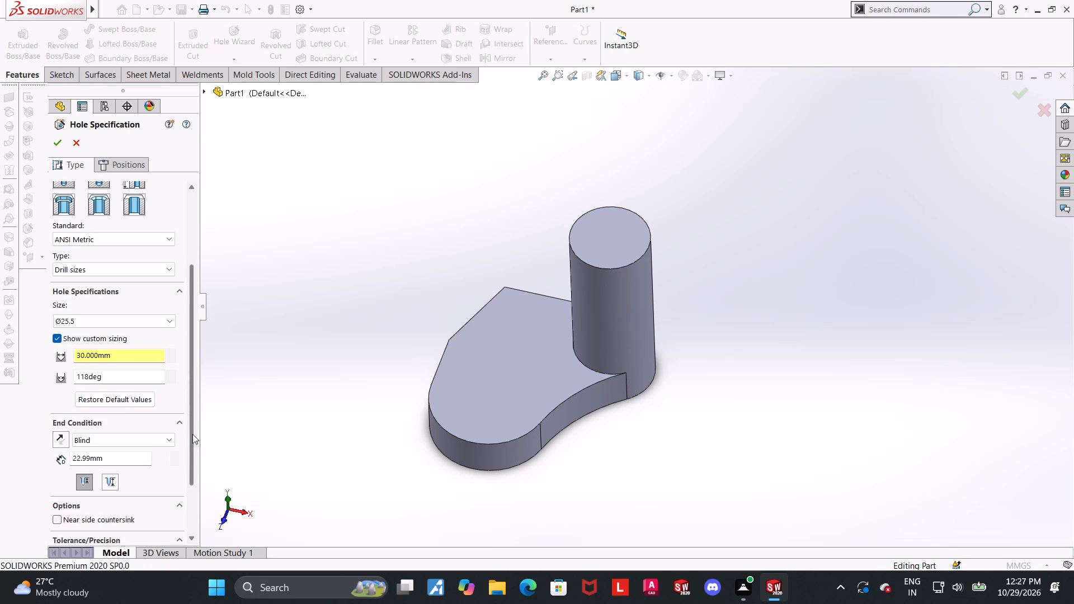
left_click_drag(192, 434, 193, 448)
left_click_drag(192, 467, 192, 501)
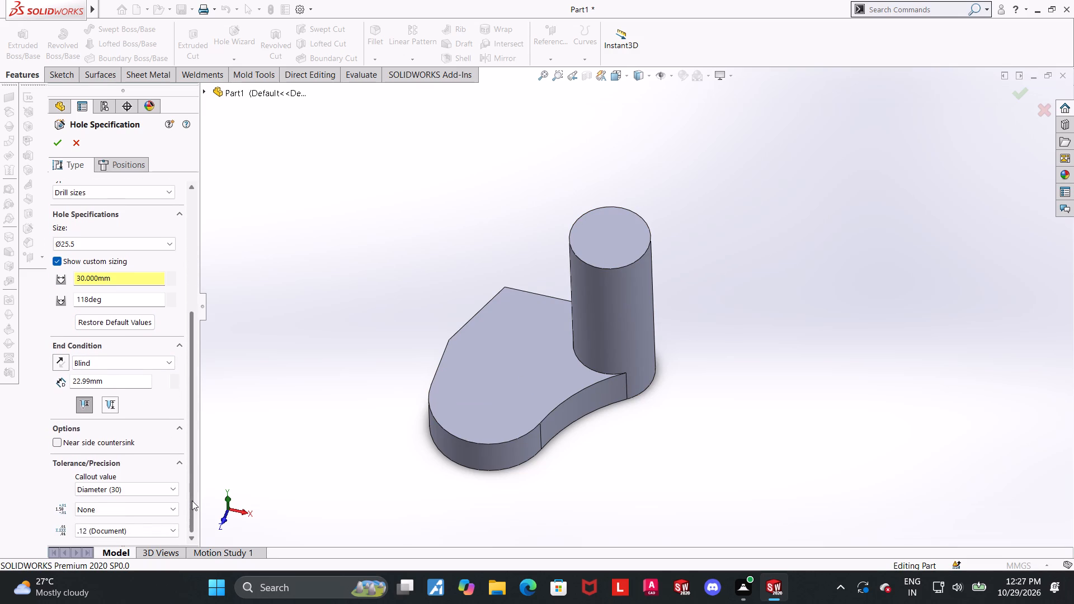
left_click_drag(192, 501, 191, 491)
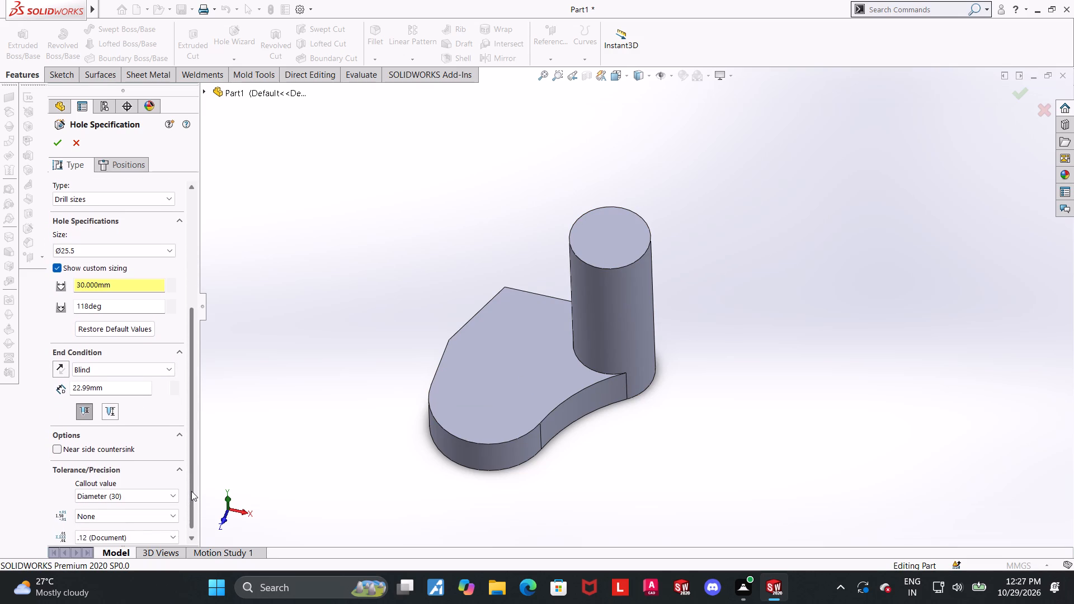
left_click_drag(191, 491, 191, 457)
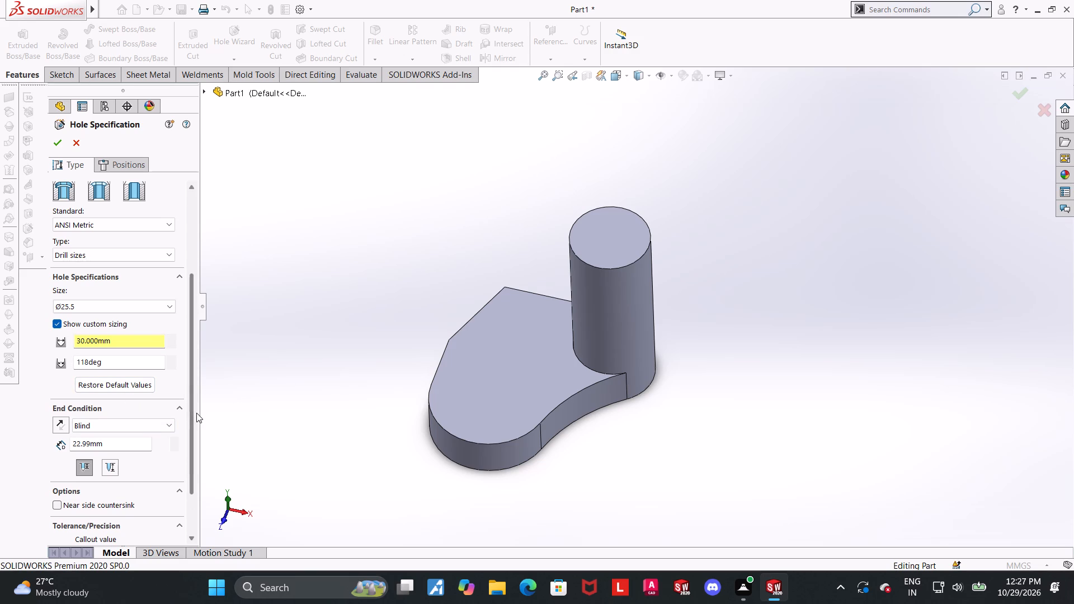
left_click_drag(126, 443, 0, 439)
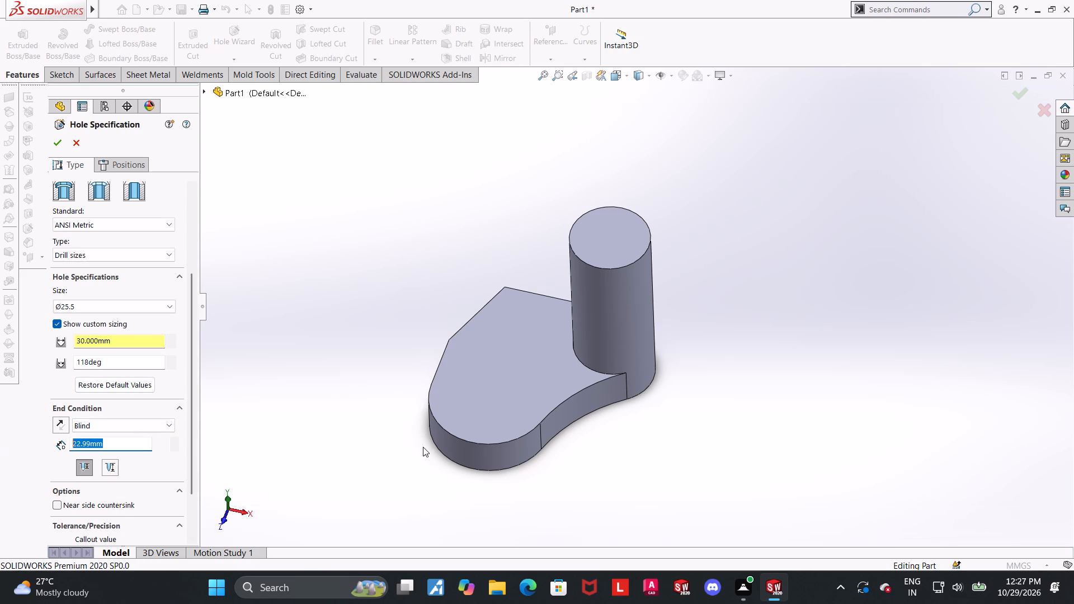
type("42")
key("Return")
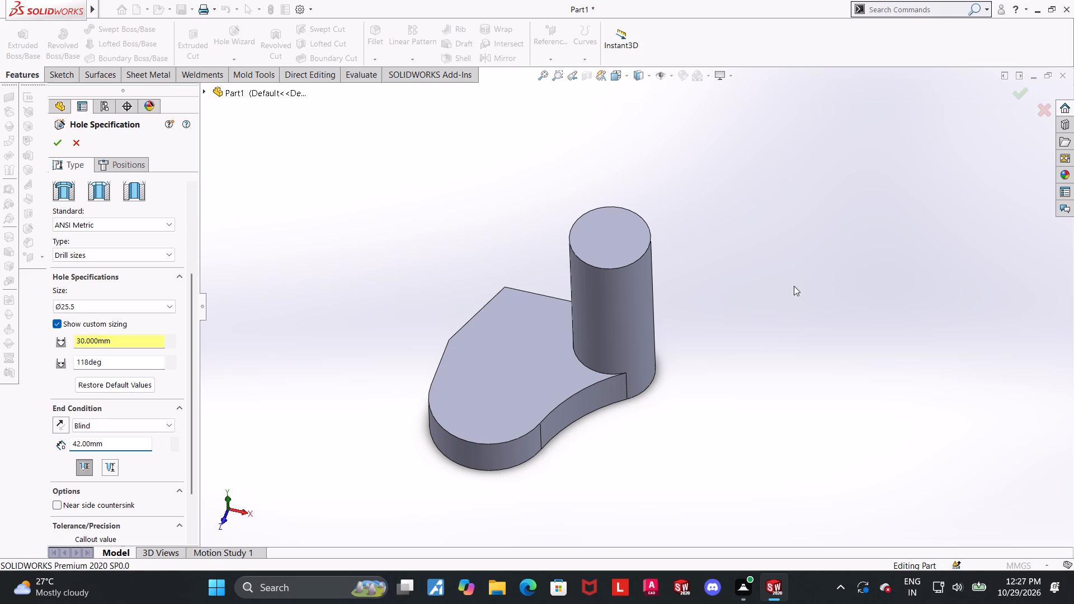
Place the hole on the cylinder's top face, make its point concentric with the outer circular edge, and finish the hole.
left_click(116, 164)
left_click(116, 281)
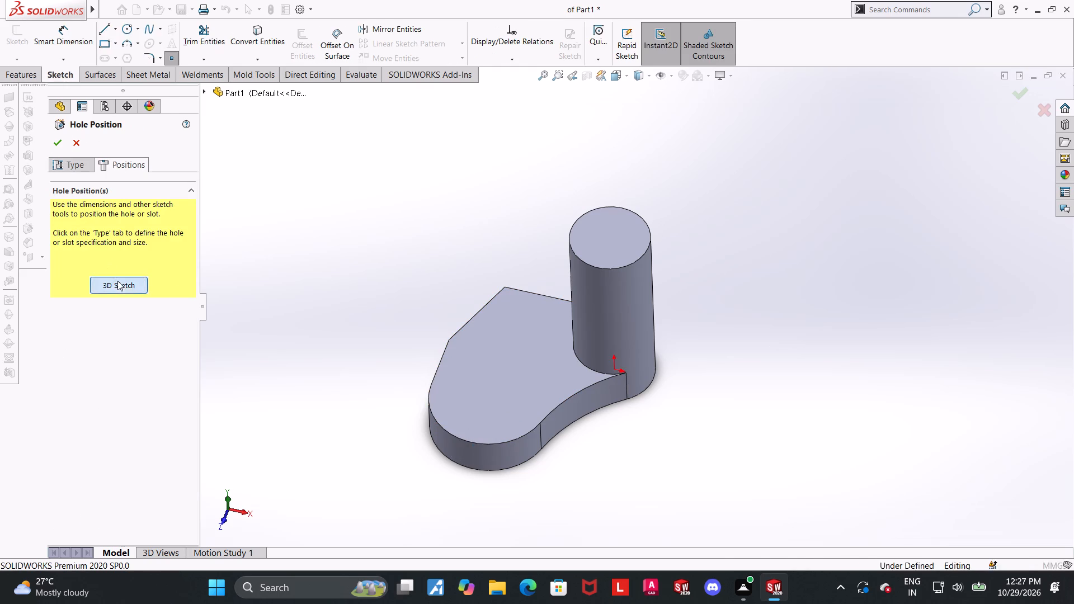
left_click(610, 238)
key("Escape")
key("Escape")
left_click(646, 254)
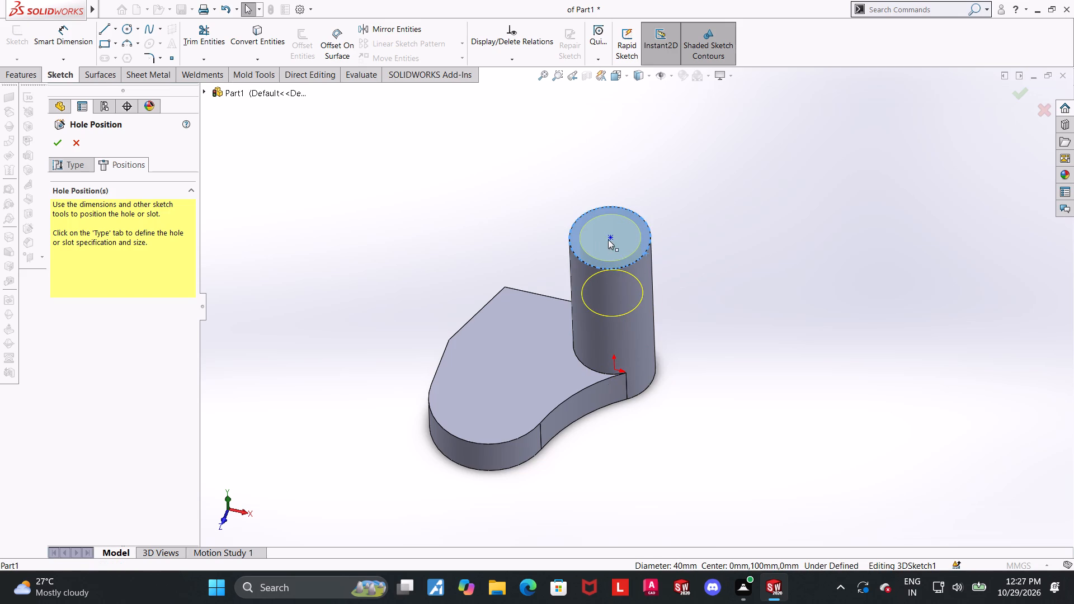
left_click(609, 237, "ctrl")
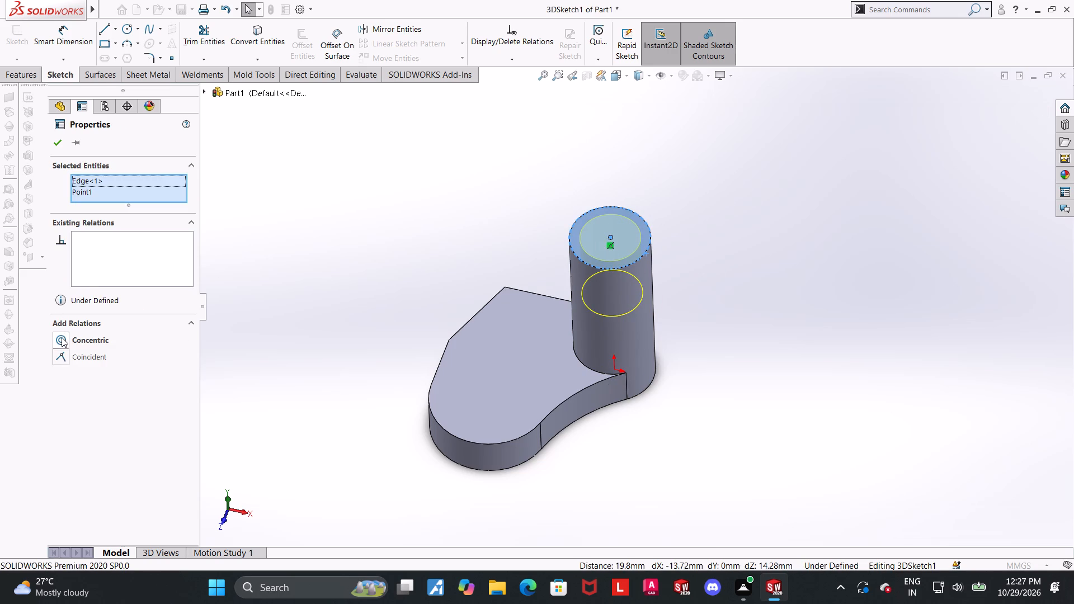
left_click(62, 338)
left_click(488, 275)
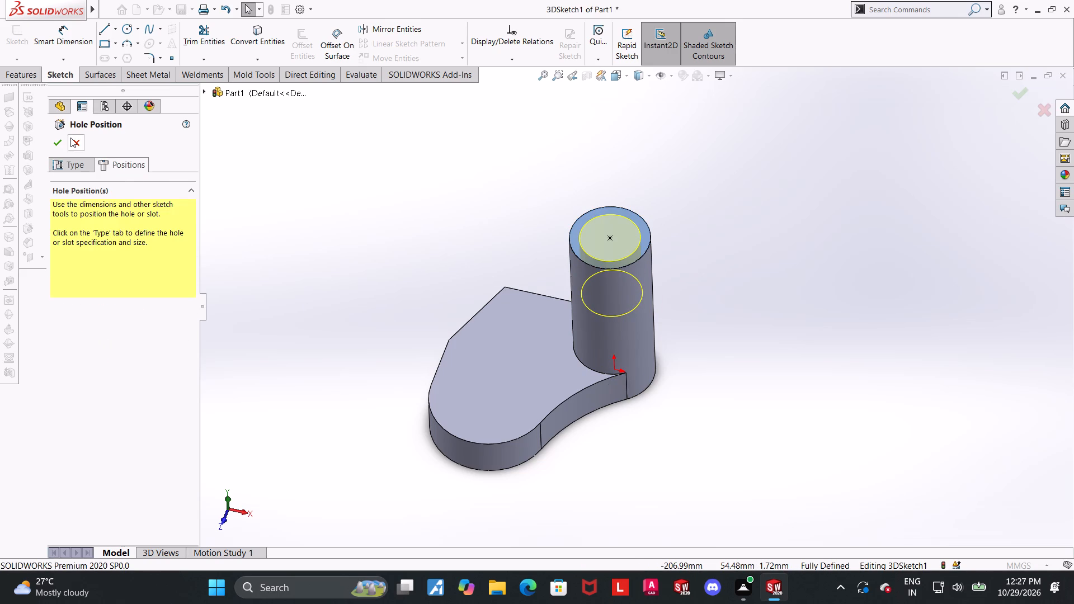
left_click(60, 141)
left_click(408, 256)
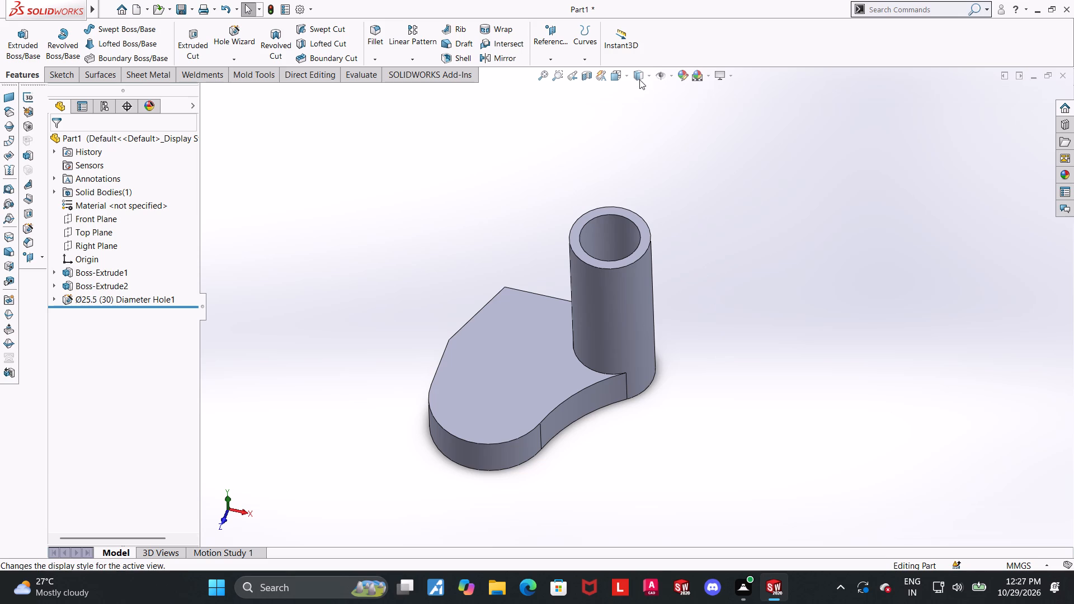
Examine the blind hole's depth and drill-point bottom with hidden lines visible, from several angles including the Right view.
left_click(639, 79)
left_click(640, 143)
left_click(641, 78)
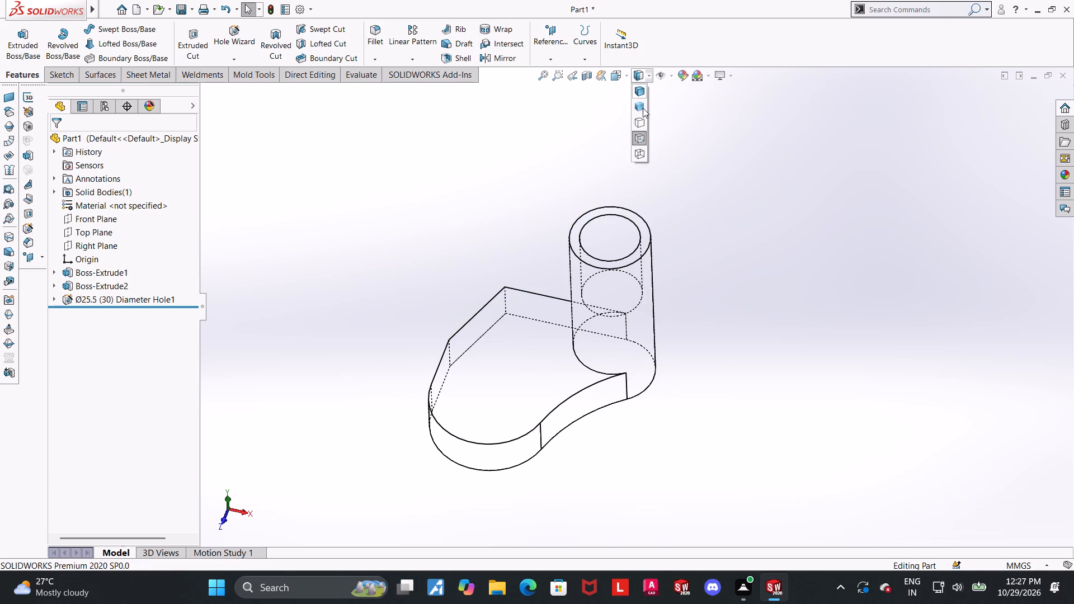
left_click(643, 119)
left_click(636, 76)
left_click(639, 131)
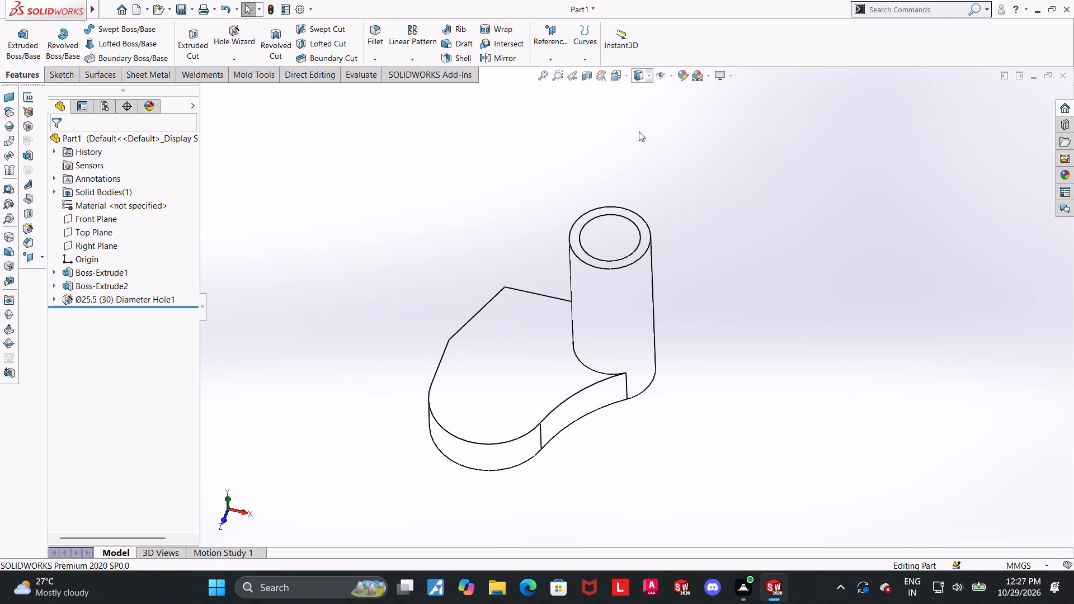
left_click(611, 79)
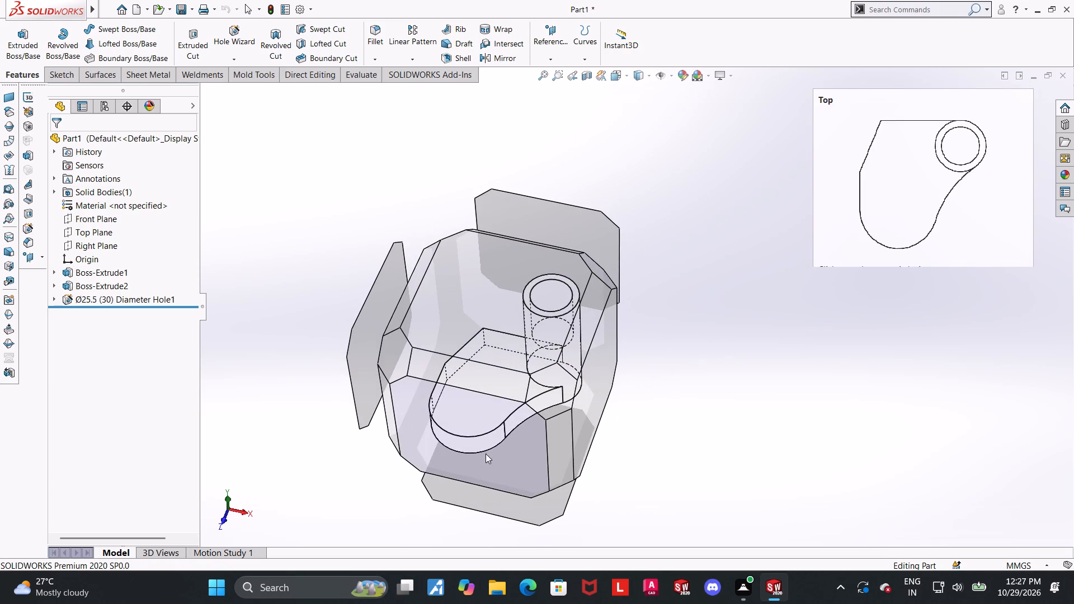
left_click(486, 454)
scroll(724, 352, "up", 3)
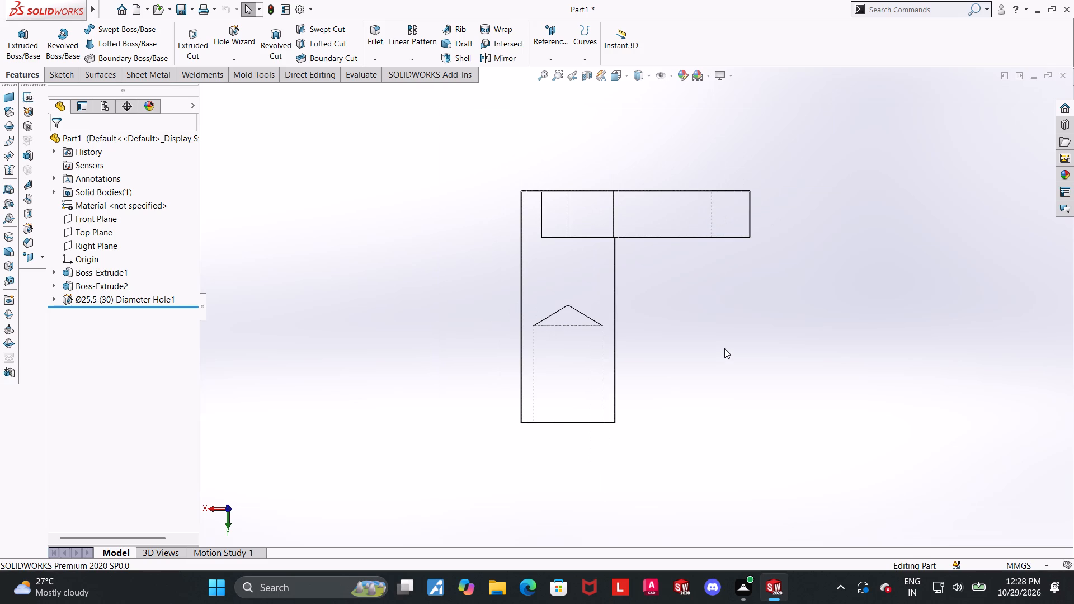
scroll(605, 320, "down", 1)
middle_click_drag(656, 171, 652, 431)
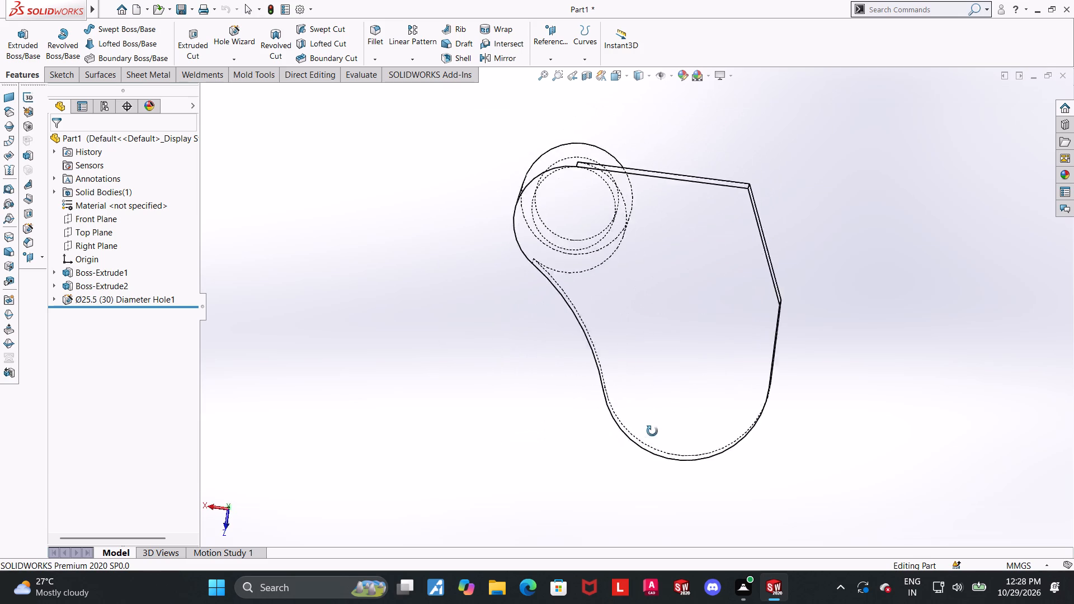
middle_click_drag(652, 431, 653, 464)
middle_click_drag(646, 162, 786, 303)
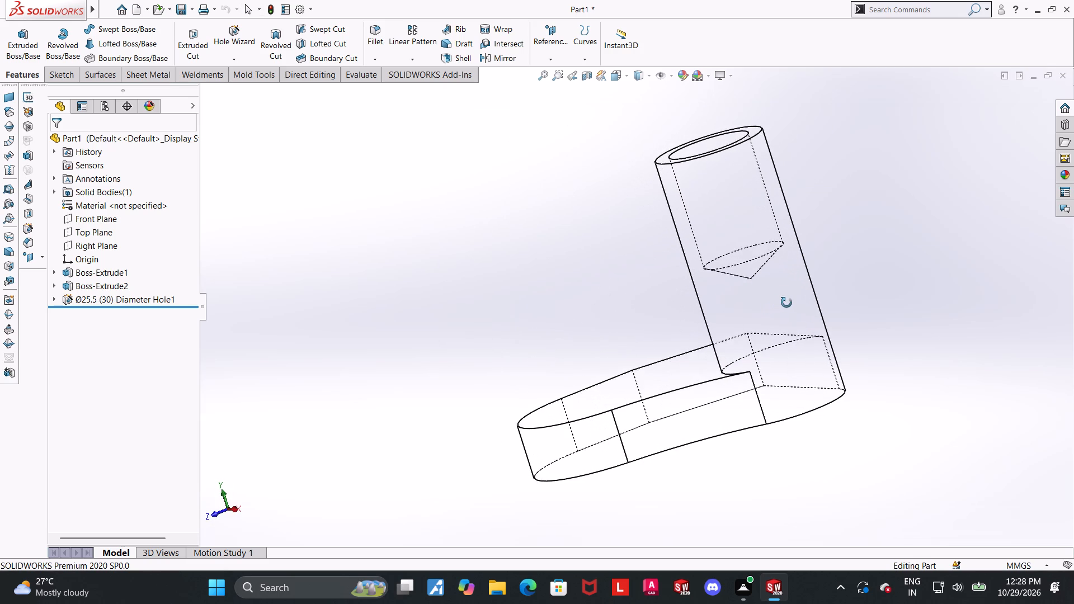
middle_click_drag(786, 303, 780, 294)
left_click(623, 71)
left_click(579, 318)
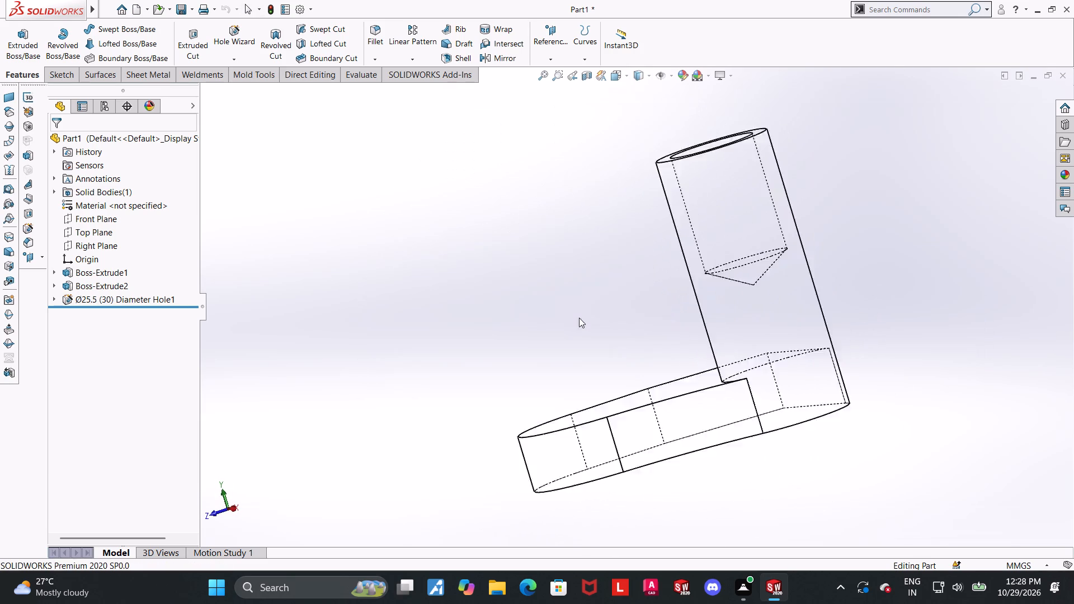
scroll(827, 329, "up", 1)
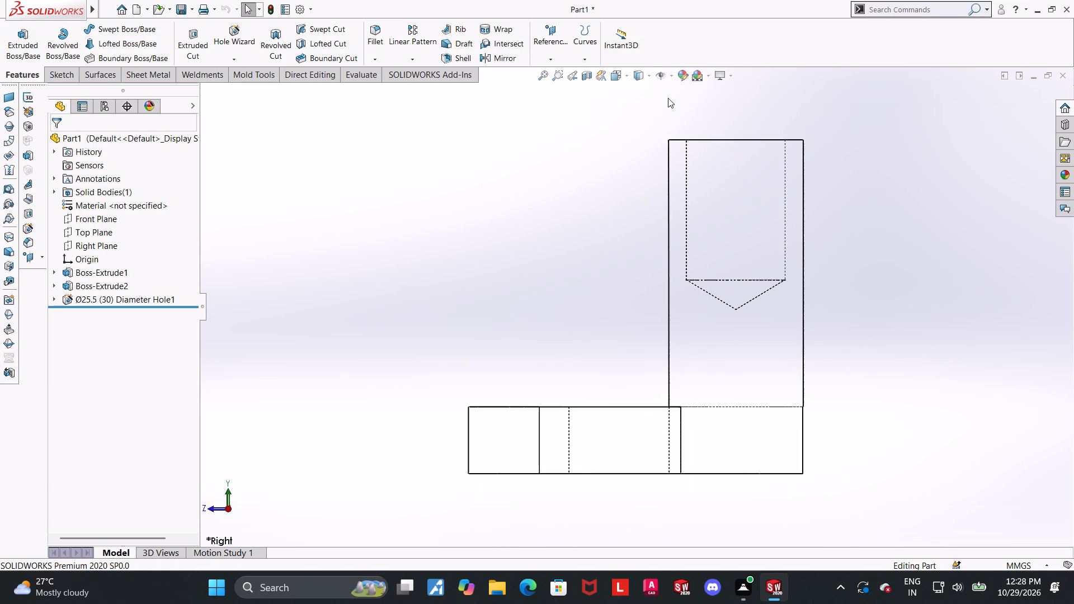
Inspect the cylinder, base and hole in Wireframe display from an angled view.
left_click(644, 79)
left_click(637, 149)
middle_click_drag(884, 343, 902, 413)
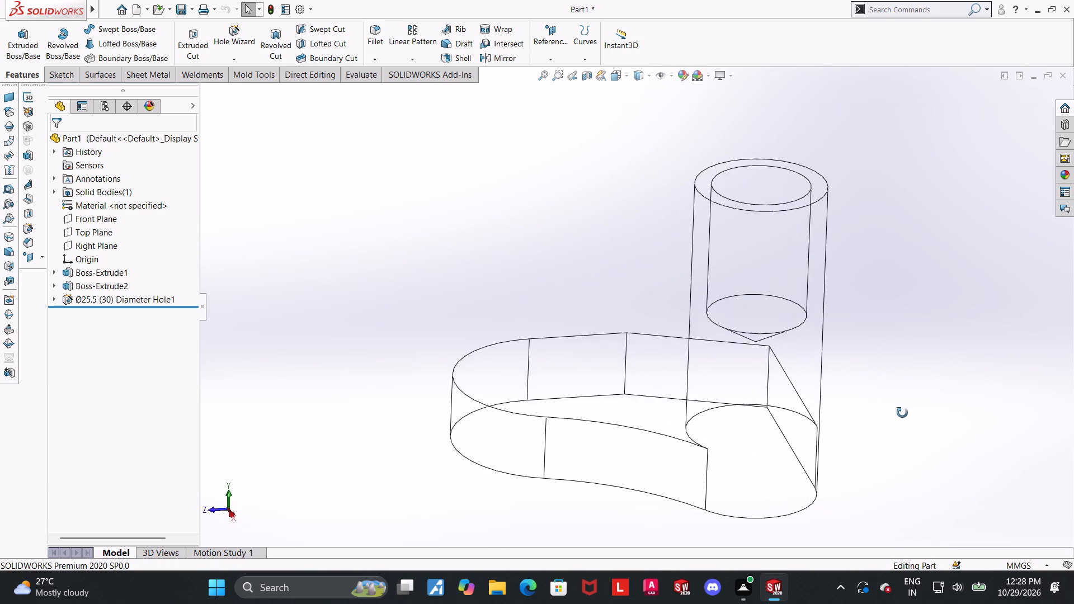
middle_click_drag(902, 413, 904, 433)
scroll(822, 293, "up", 5)
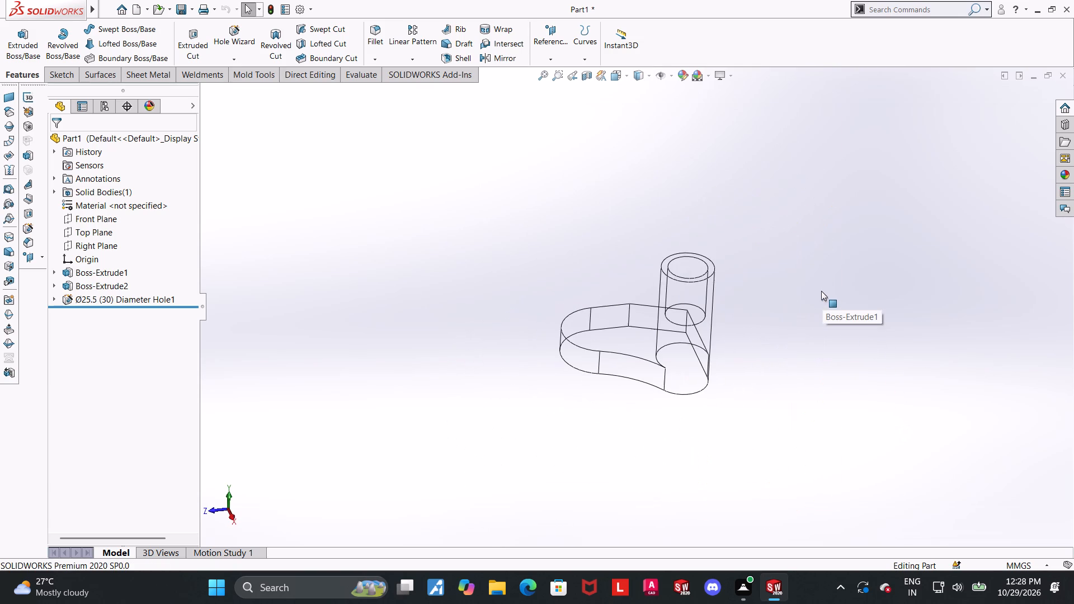
Return the display to Shaded With Edges and look over the finished part from an angled side view.
left_click(641, 76)
left_click(643, 96)
middle_click_drag(730, 381, 733, 376)
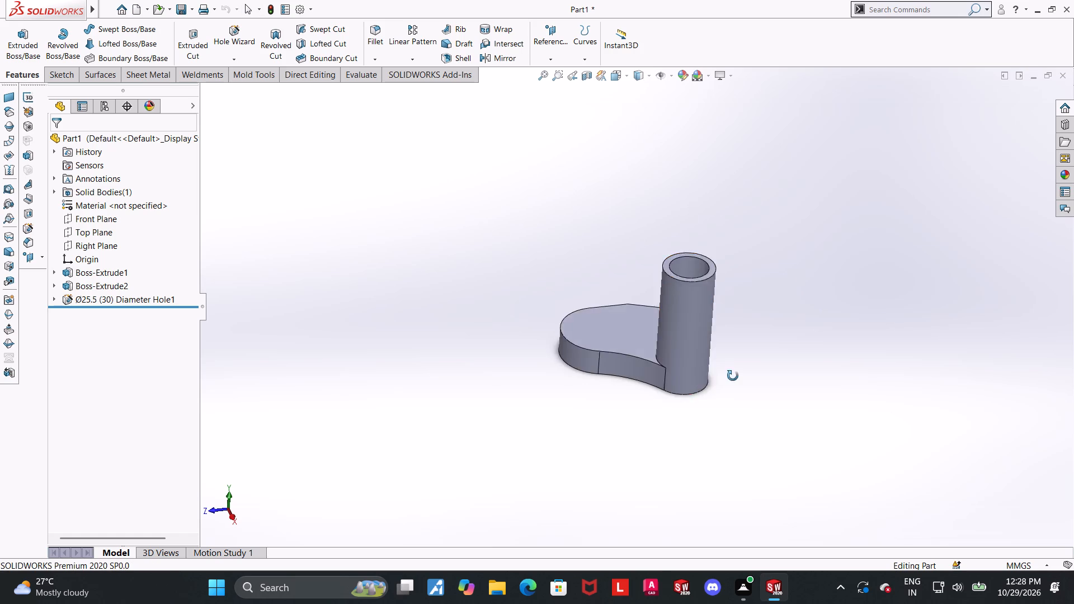
middle_click_drag(733, 376, 739, 374)
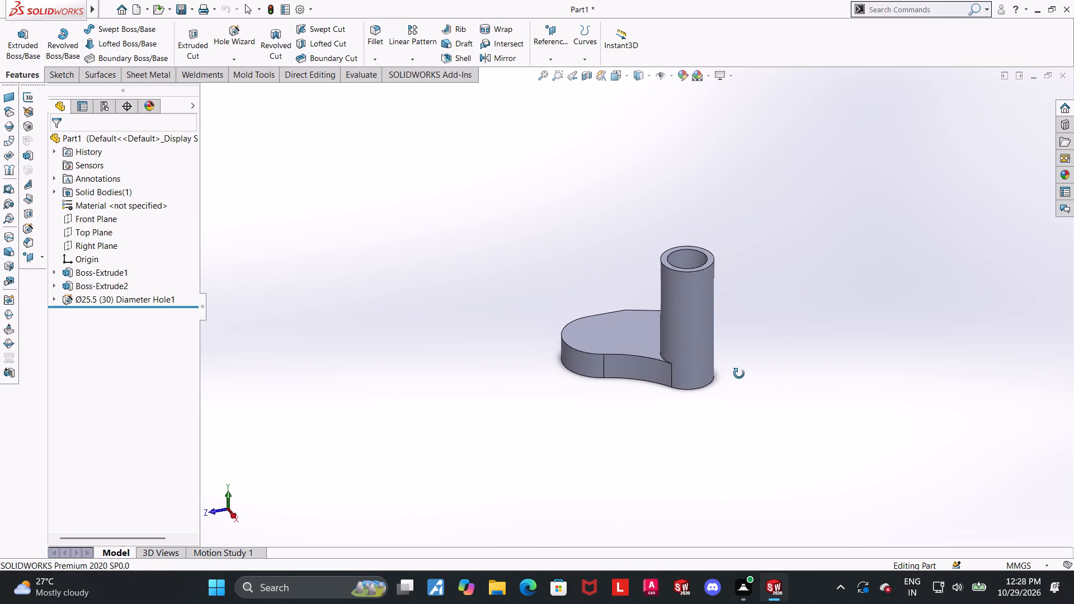
middle_click_drag(739, 374, 729, 362)
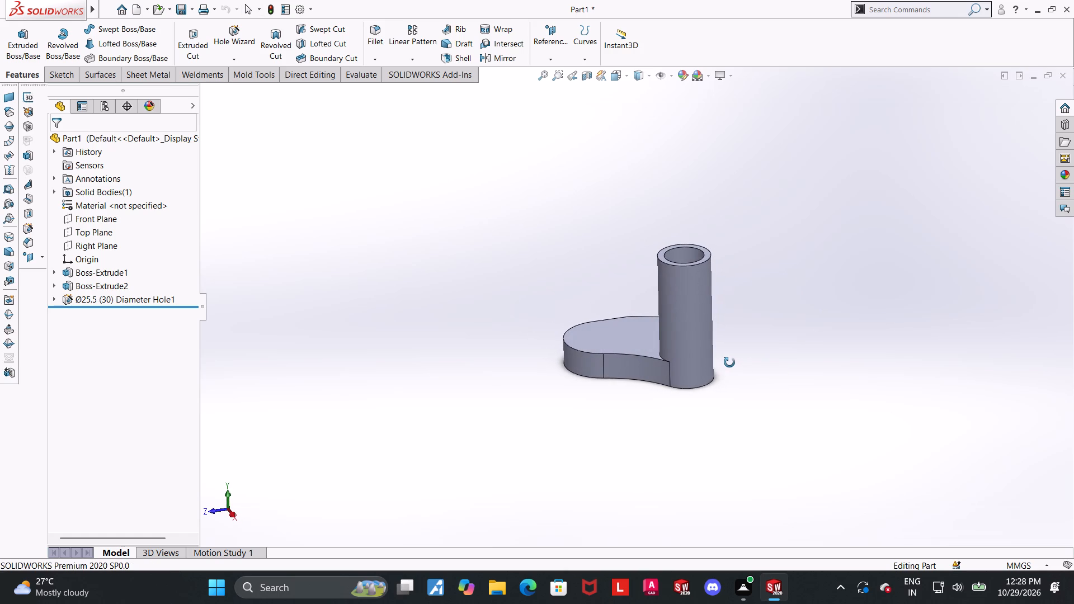
middle_click_drag(729, 362, 730, 344)
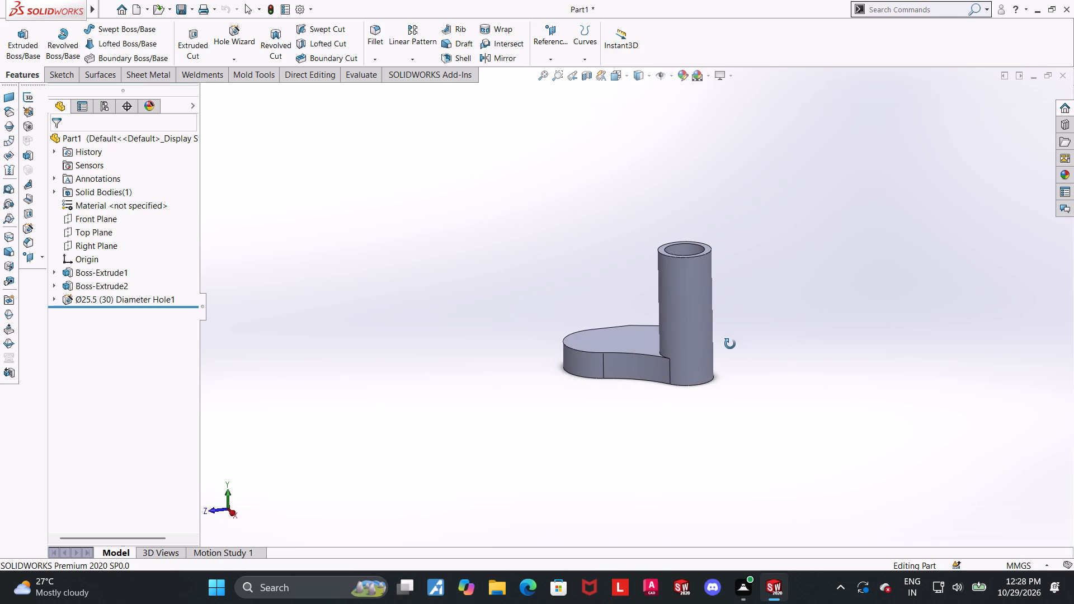
middle_click_drag(730, 344, 732, 327)
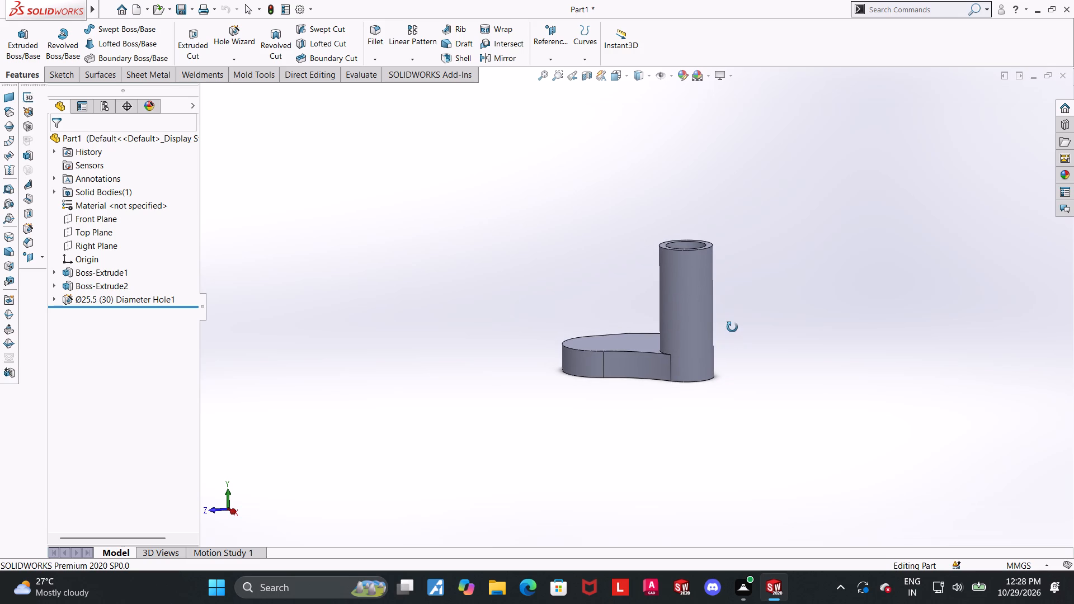
Examine the part from several angles, focusing on the base's flat side faces and where it meets the cylinder.
middle_click_drag(732, 327, 905, 362)
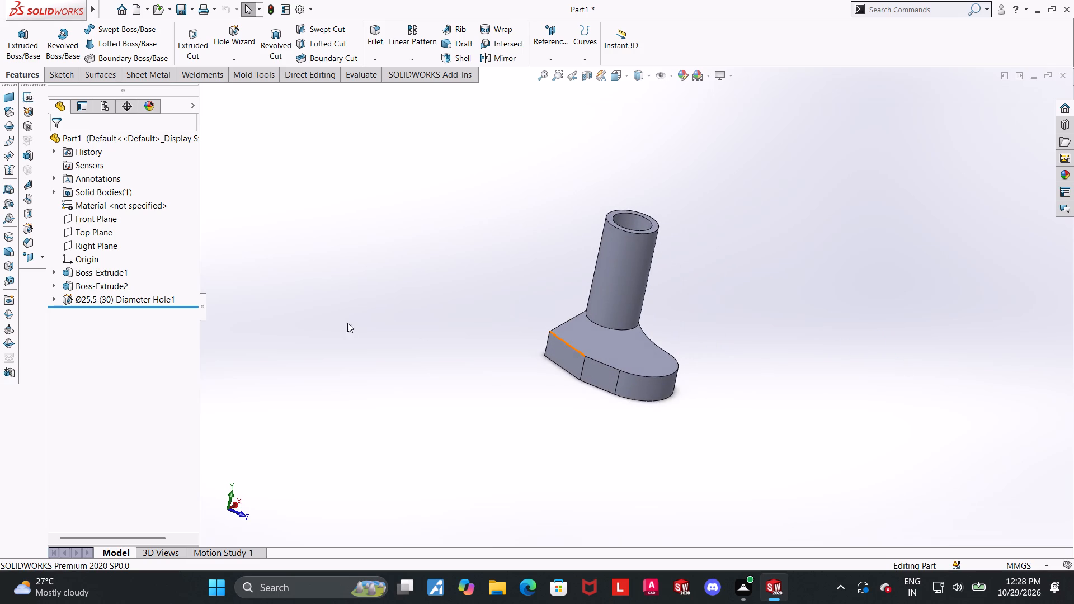
scroll(342, 324, "down", 2)
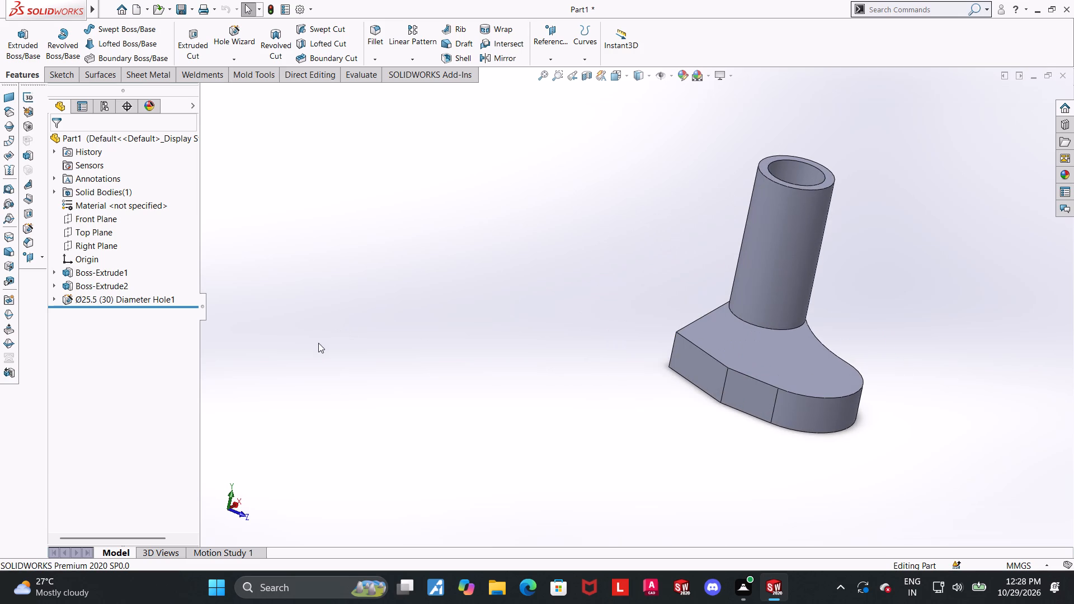
middle_click_drag(318, 343, 382, 455)
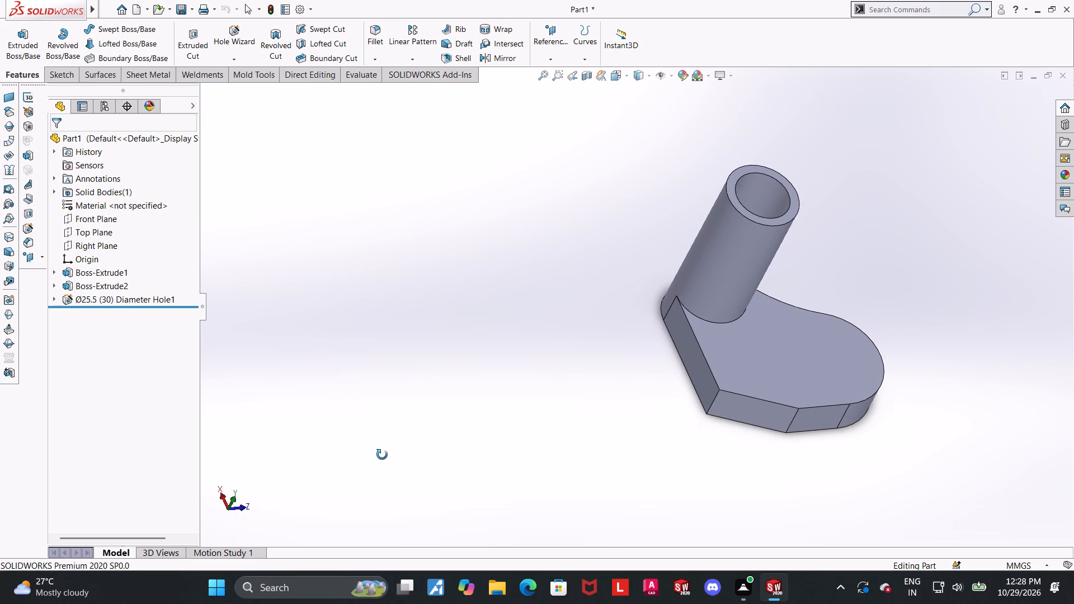
middle_click_drag(382, 455, 435, 430)
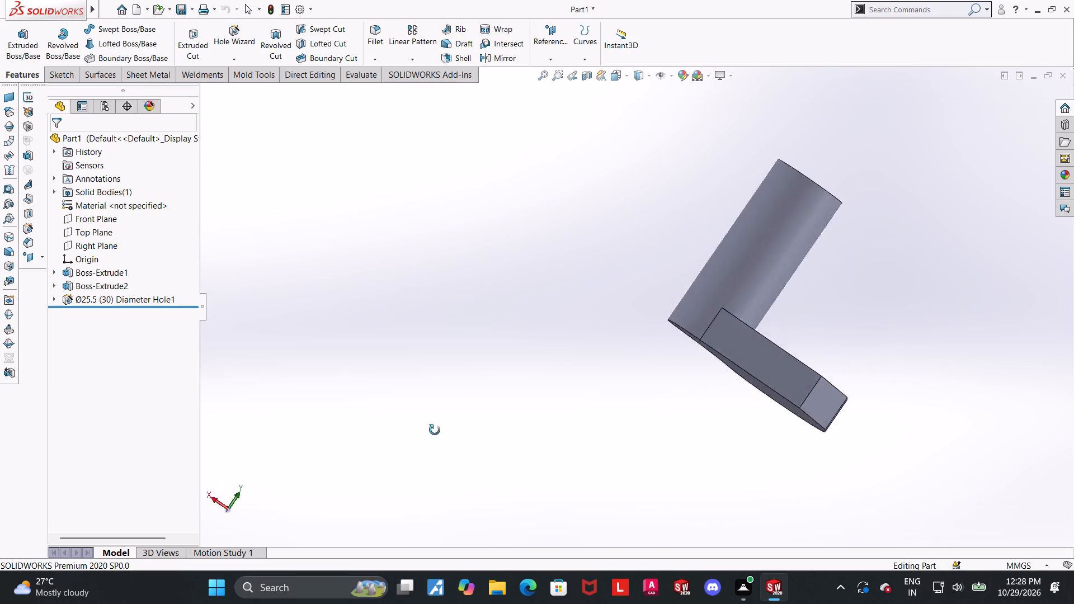
middle_click_drag(435, 430, 378, 456)
scroll(882, 313, "down", 4)
scroll(884, 347, "up", 2)
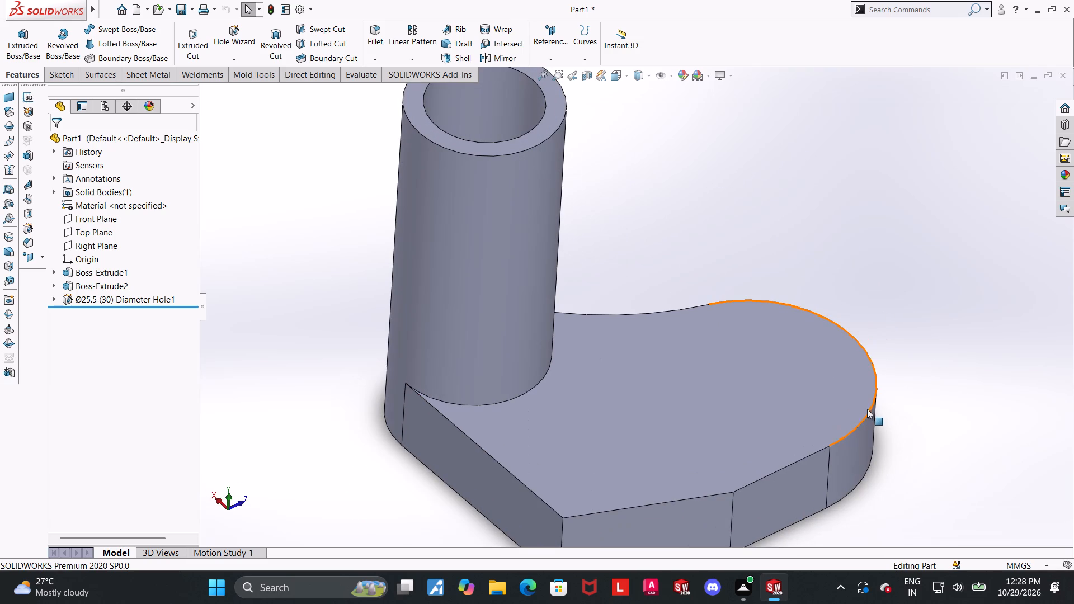
scroll(867, 409, "up", 2)
scroll(885, 414, "down", 1)
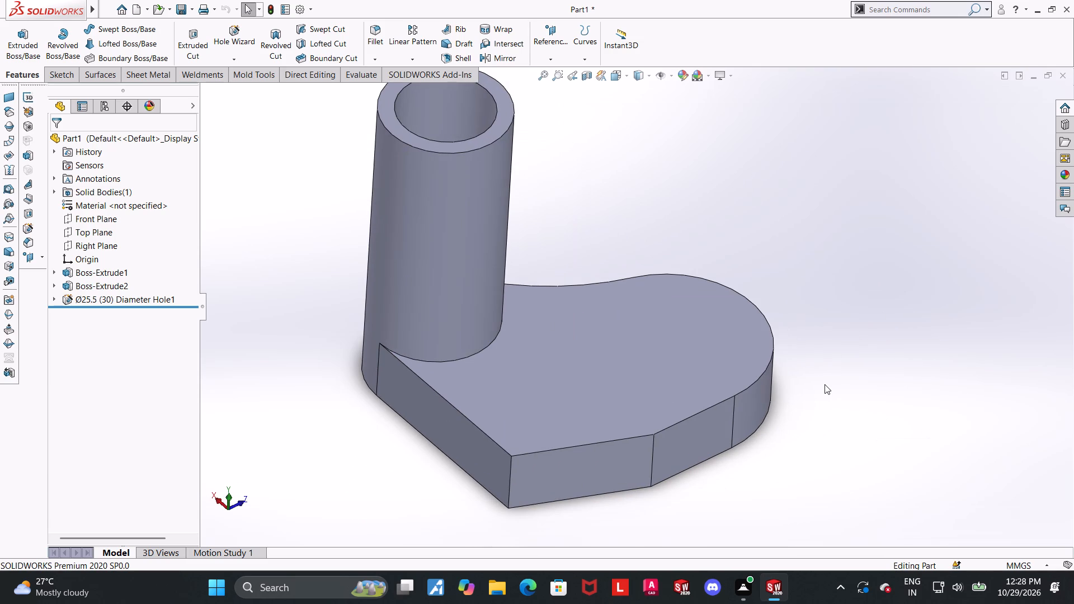
scroll(825, 384, "down", 1)
scroll(516, 442, "up", 1)
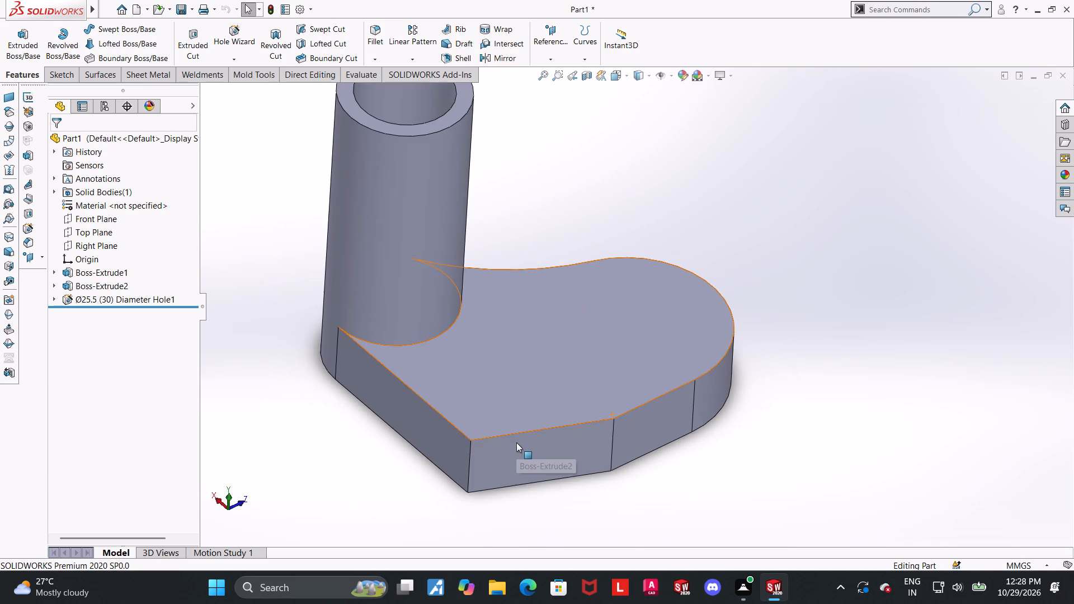
Start a sketch on the base's long flat side face next to the cylinder and view it straight on.
middle_click_drag(533, 422, 463, 492)
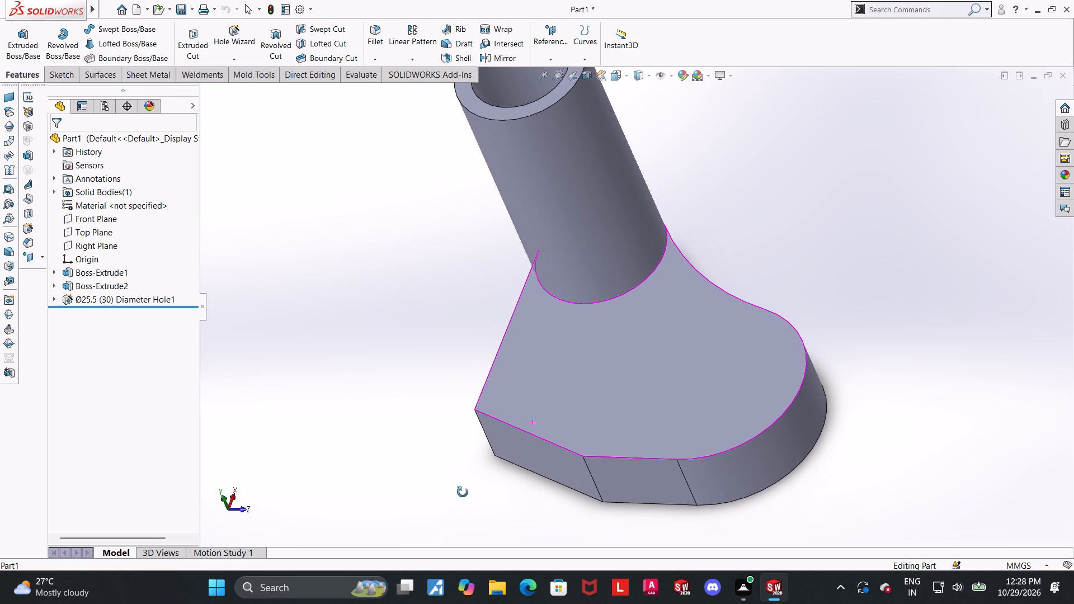
middle_click_drag(463, 492, 398, 541)
middle_click_drag(547, 424, 591, 498)
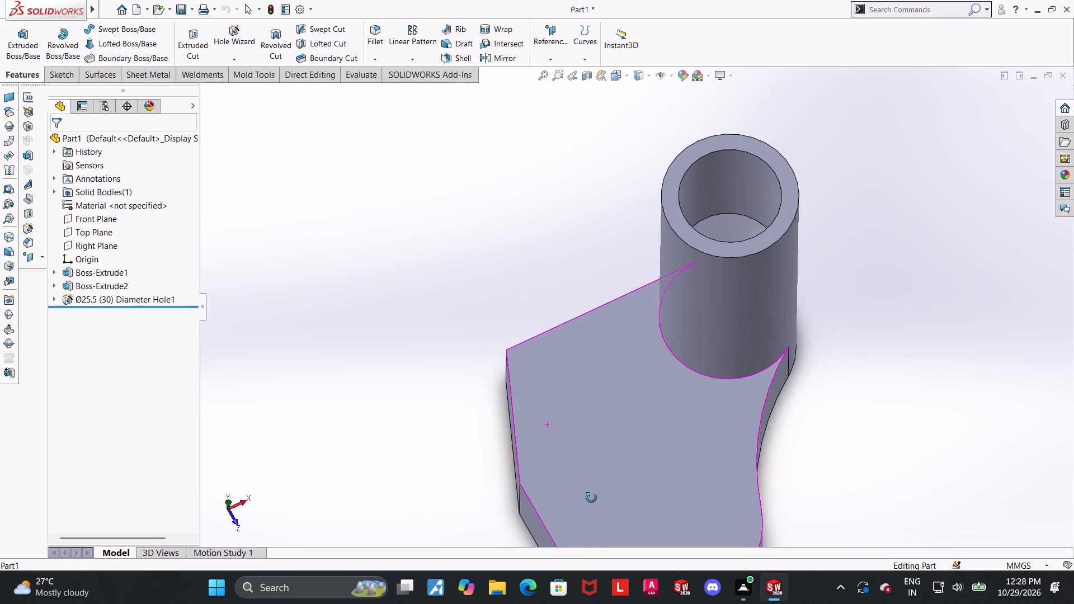
middle_click_drag(591, 498, 713, 410)
left_click(500, 446)
left_click(557, 411)
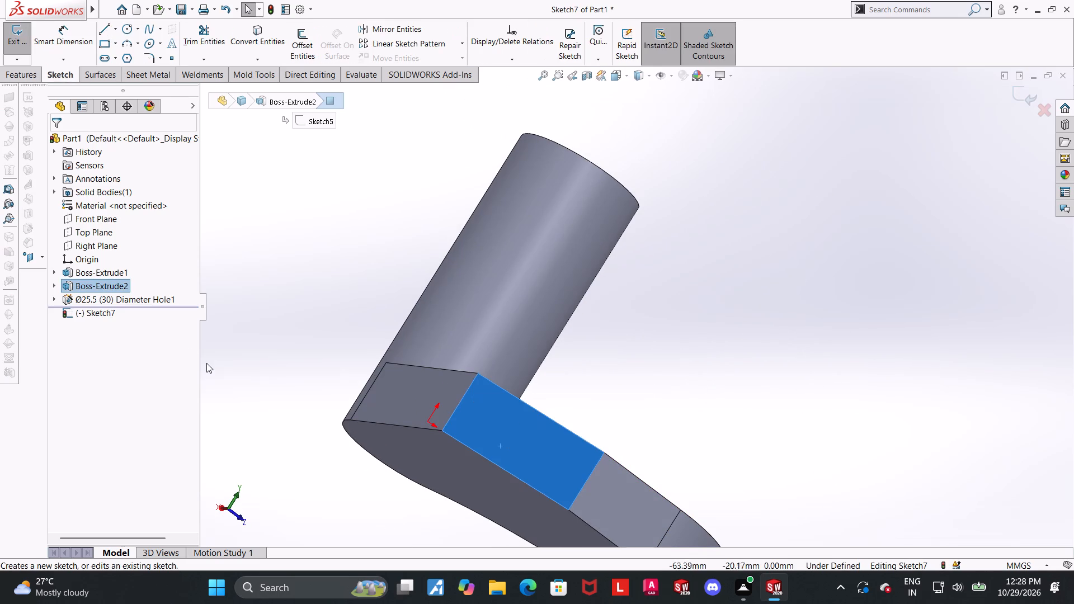
left_click(101, 310)
left_click(130, 300)
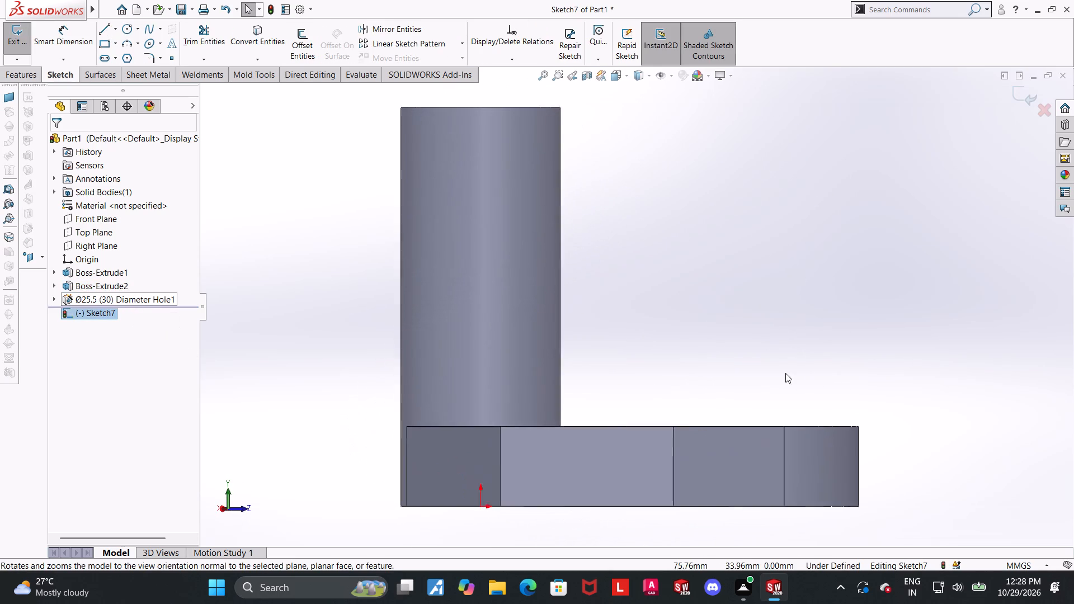
scroll(785, 373, "up", 2)
scroll(706, 366, "down", 1)
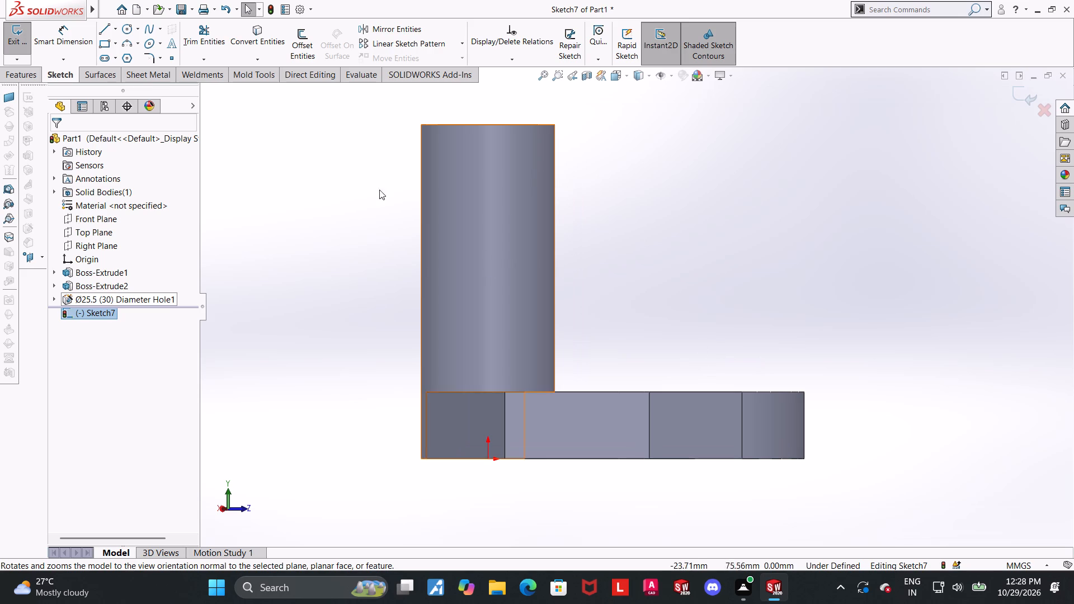
Sketch a closed line rectangle about 38 mm wide and 61.5 mm tall, rising from the face's top corner beside the cylinder.
left_click(106, 29)
scroll(582, 286, "up", 1)
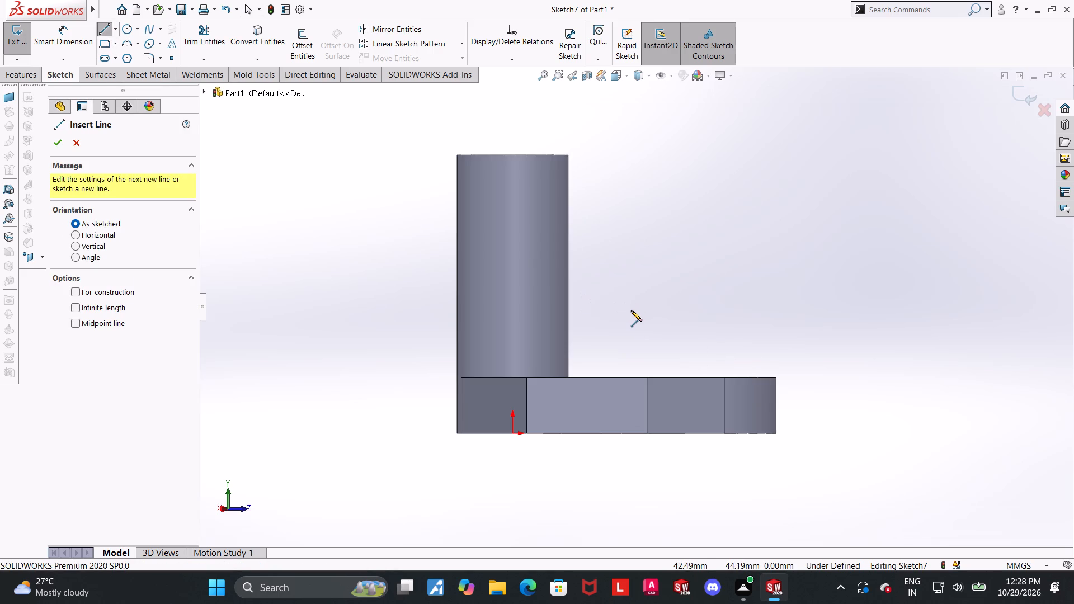
scroll(631, 310, "down", 1)
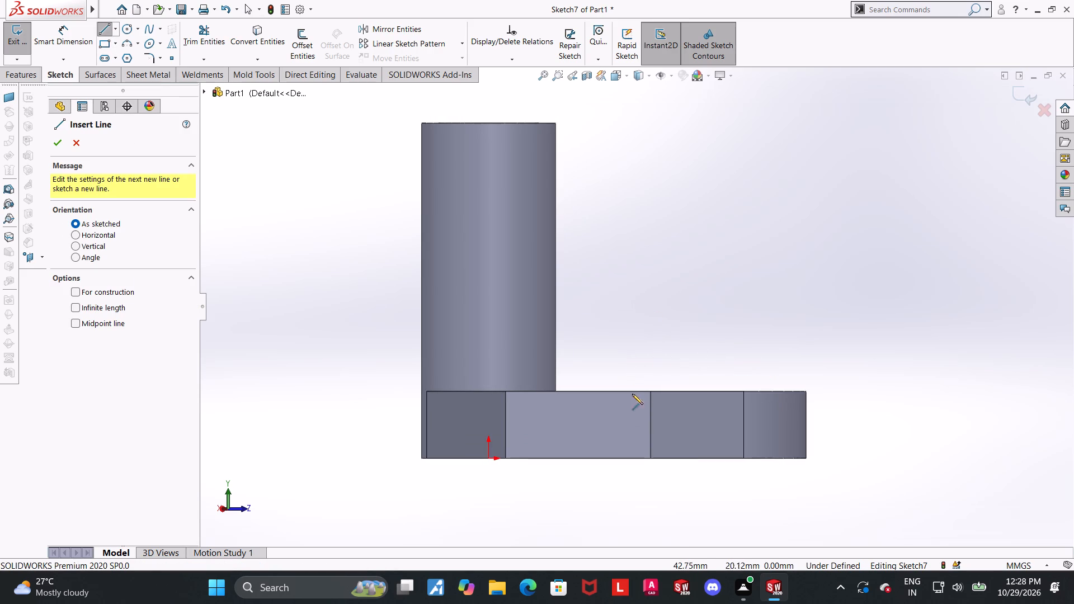
left_click(505, 388)
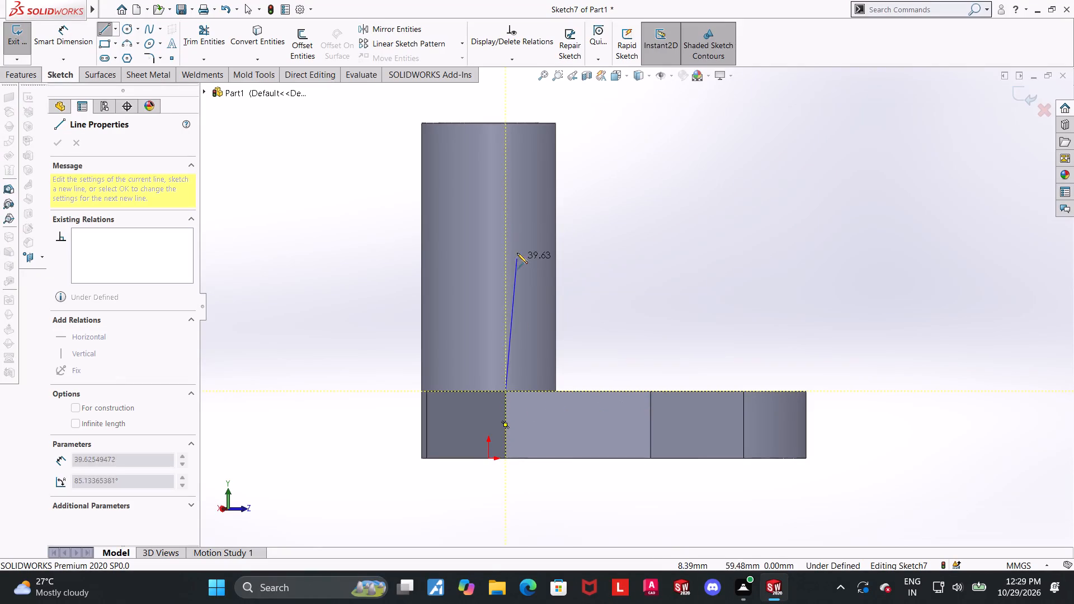
left_click(507, 185)
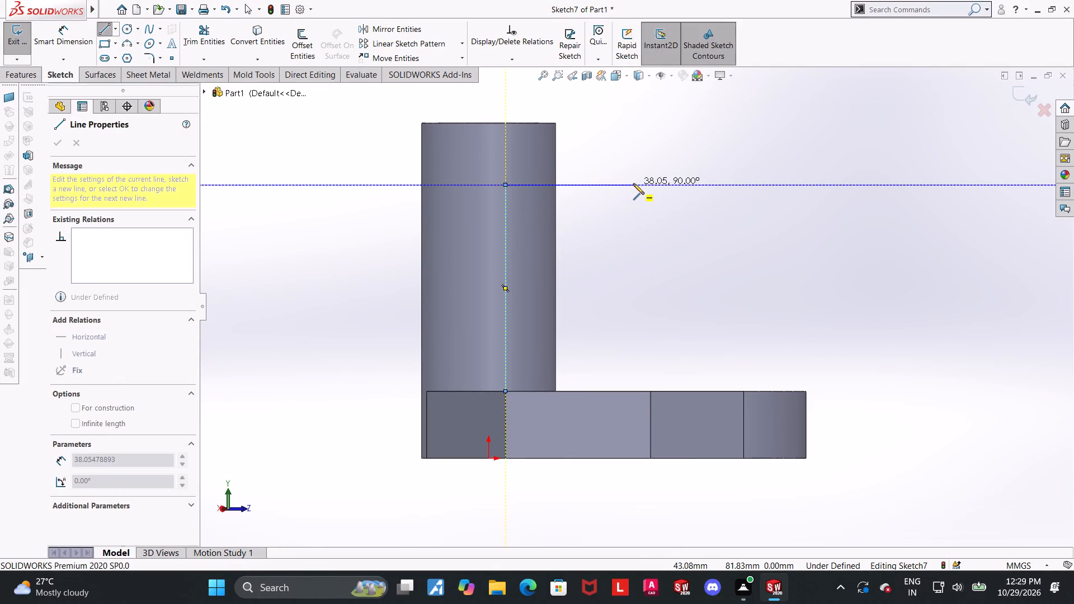
left_click(633, 183)
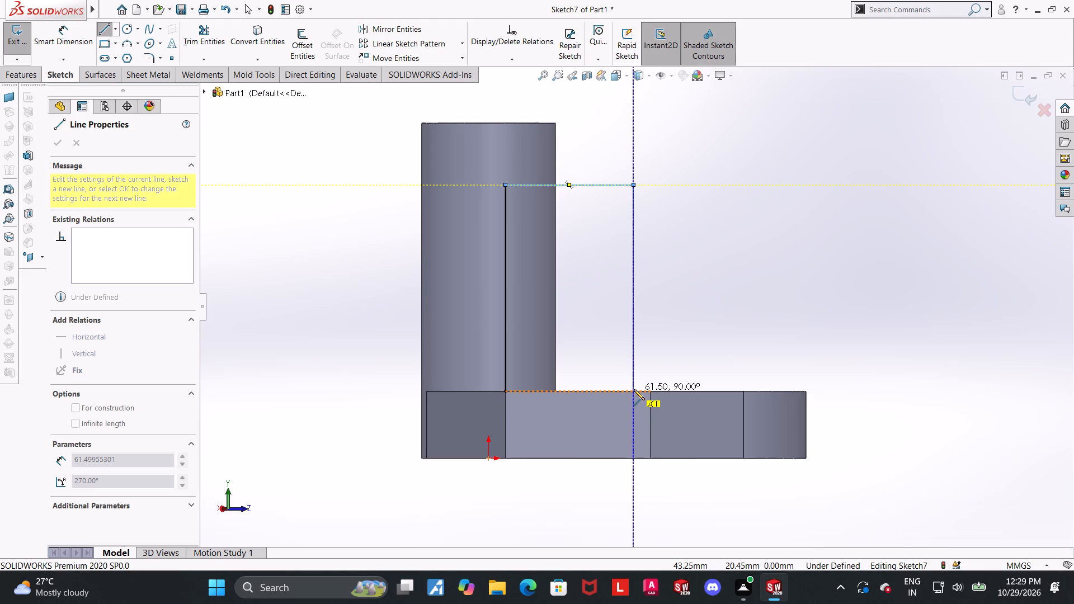
left_click(634, 389)
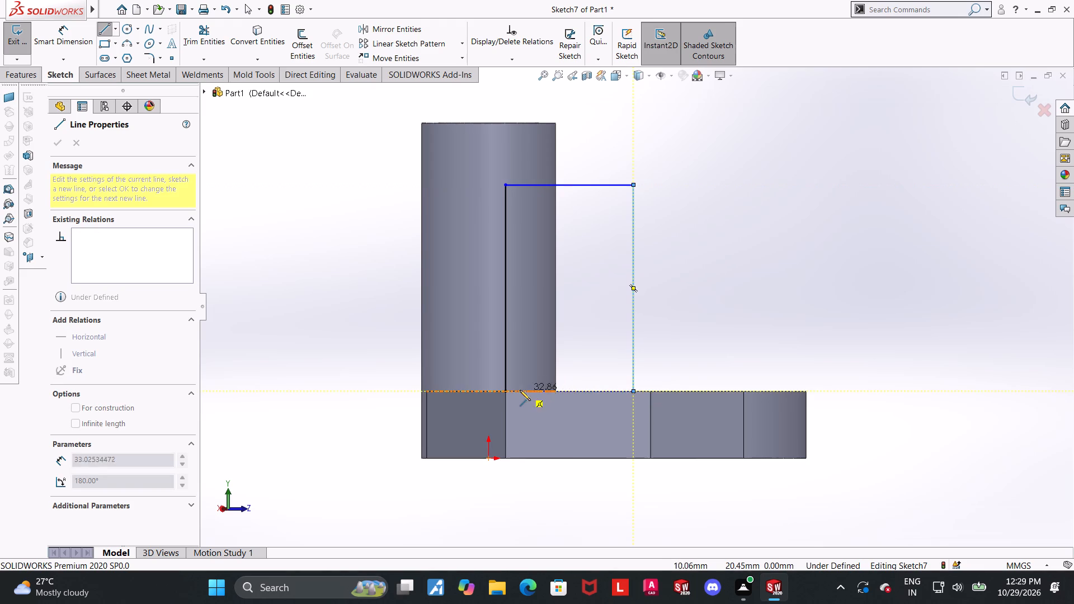
left_click(505, 390)
key("Escape")
key("Escape")
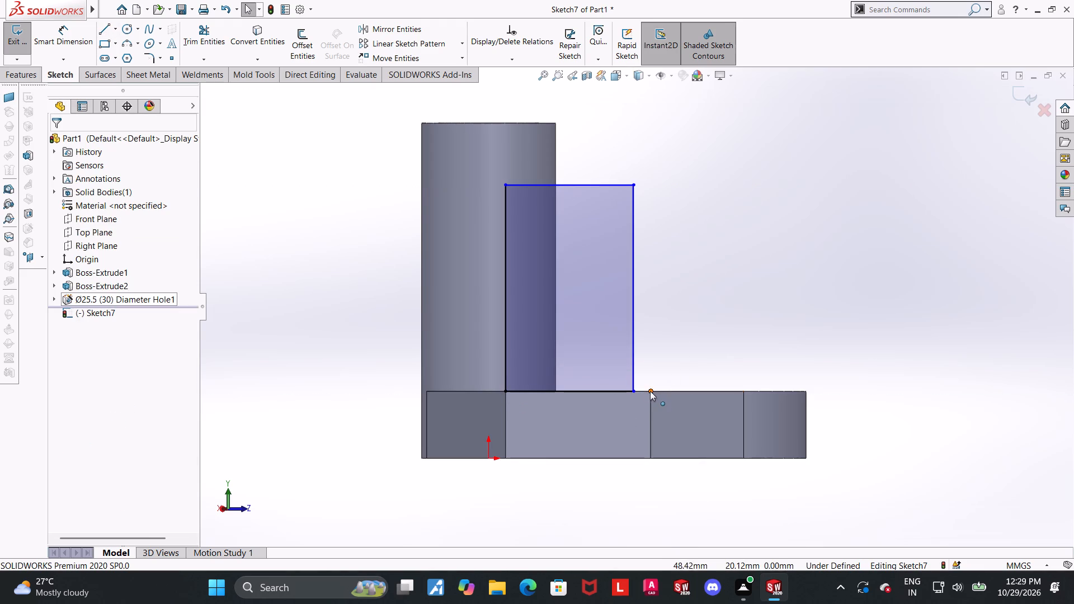
Dimension the rectangle's height between its top and bottom lines as 56 mm.
left_click(79, 45)
scroll(631, 225, "up", 1)
scroll(606, 248, "down", 1)
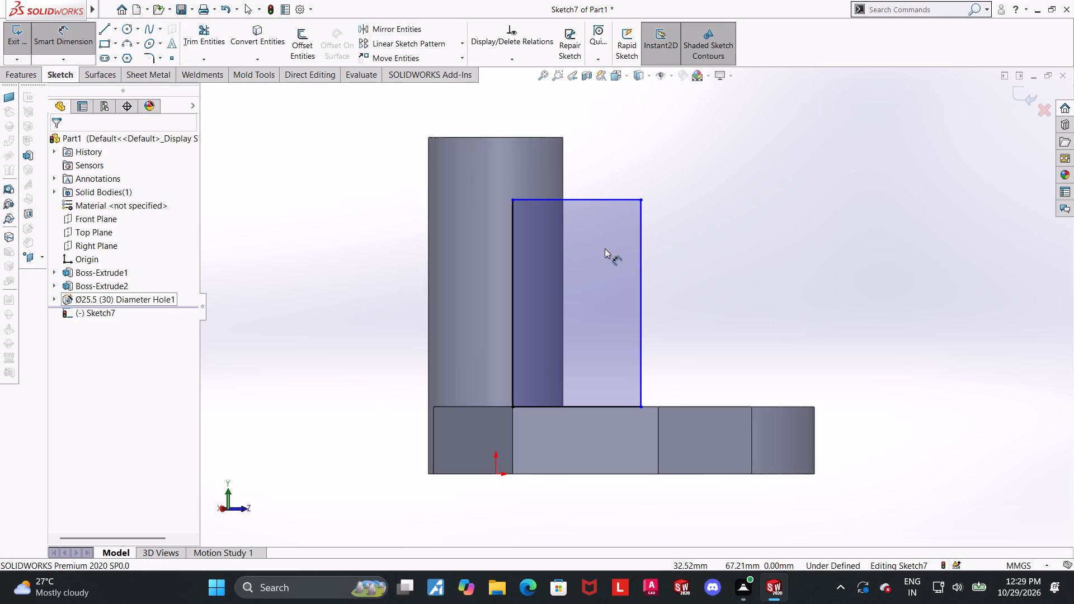
left_click(590, 197)
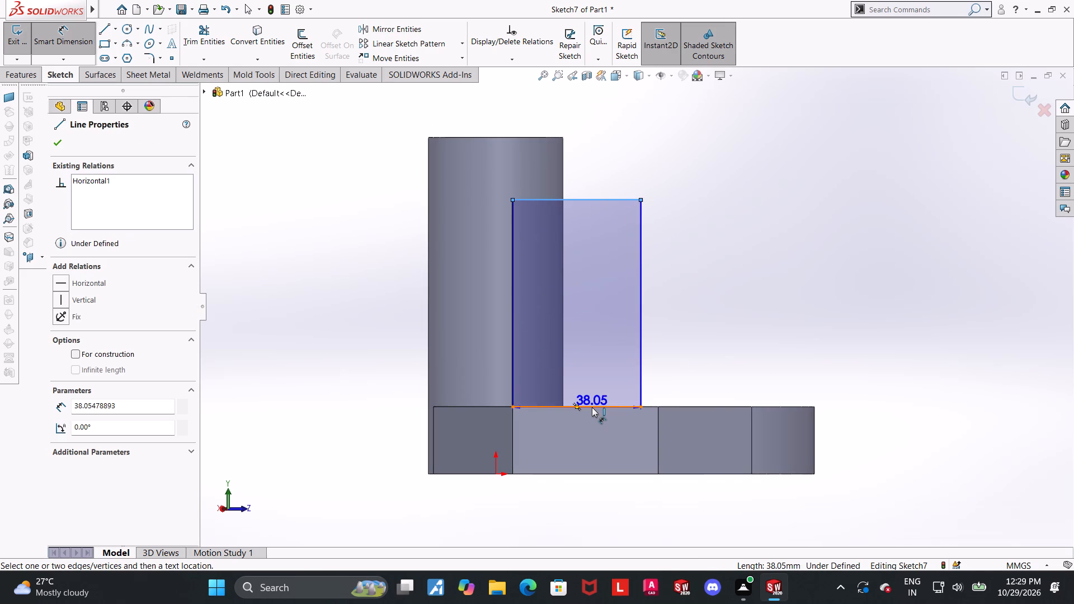
left_click(593, 405)
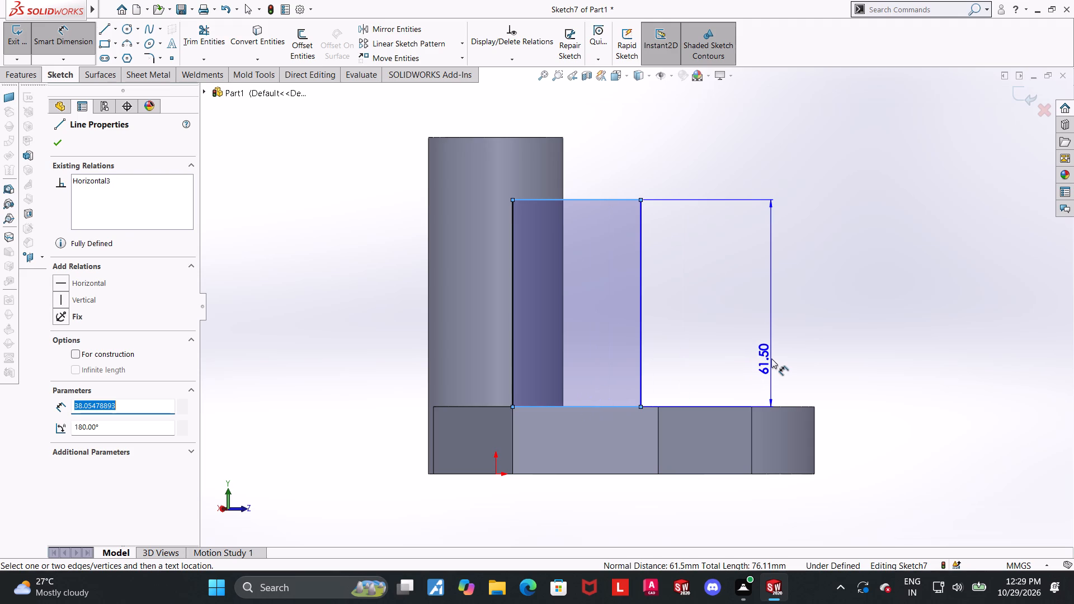
left_click(771, 358)
type("56")
key("Return")
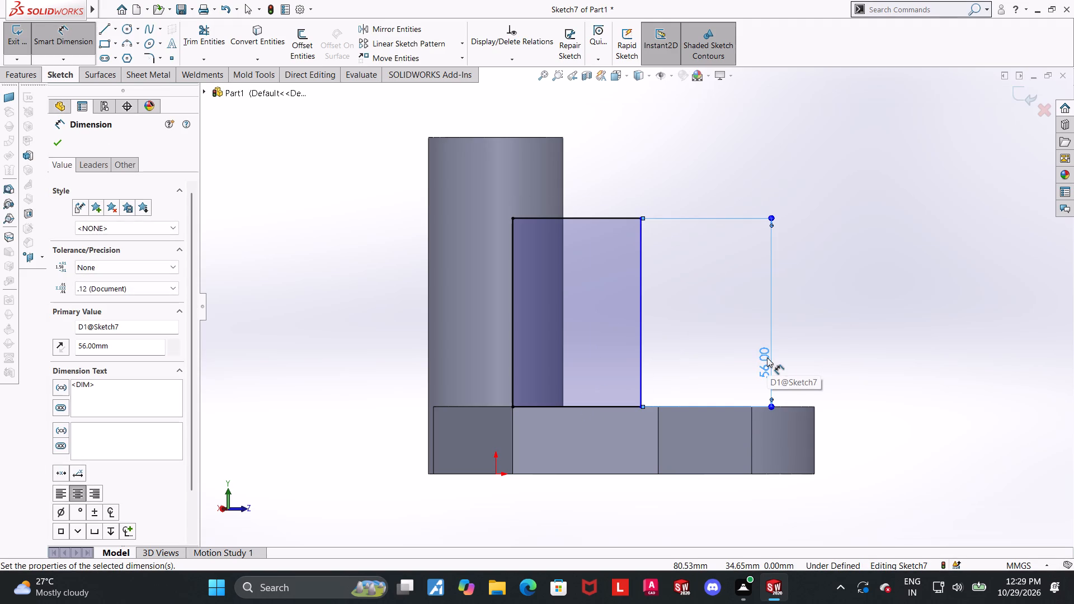
scroll(789, 351, "up", 1)
scroll(668, 209, "down", 2)
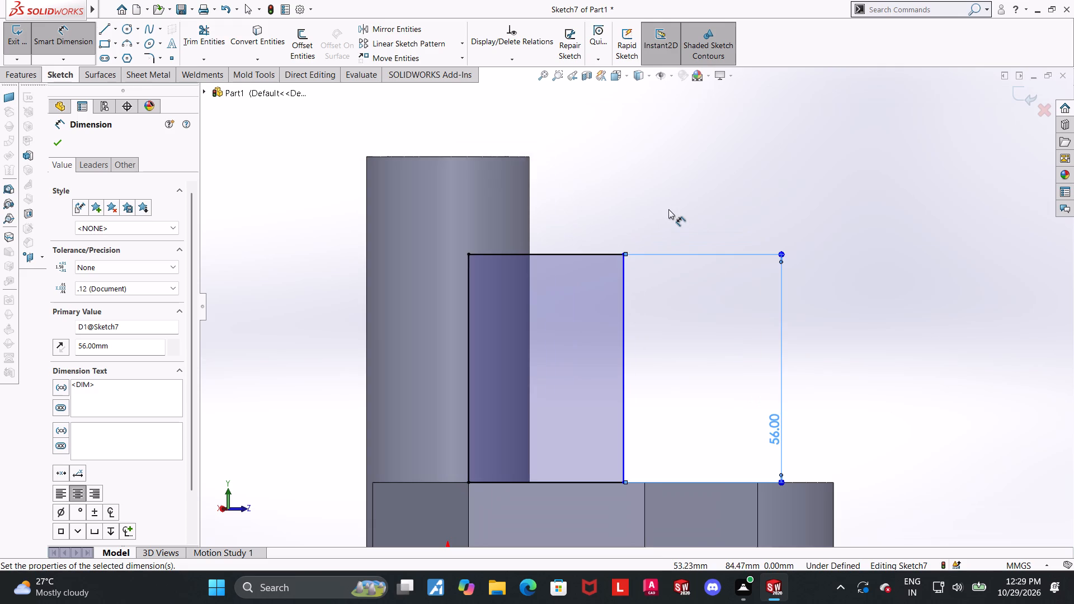
key("Escape")
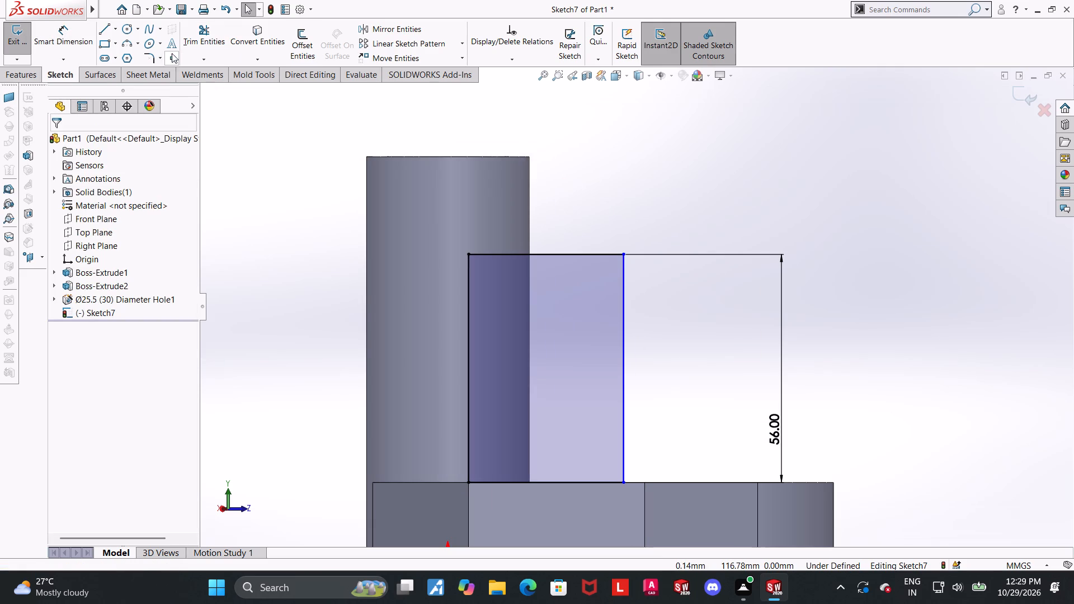
Round the rectangle's upper corner overlapping the cylinder with a 10 mm sketch fillet.
left_click(152, 56)
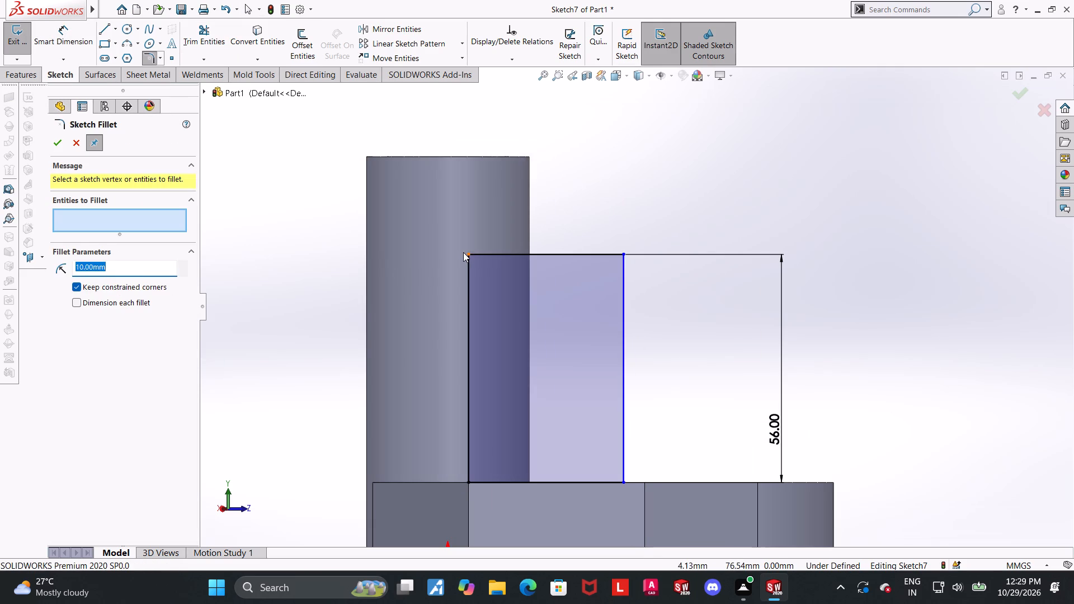
left_click(470, 255)
left_click(57, 147)
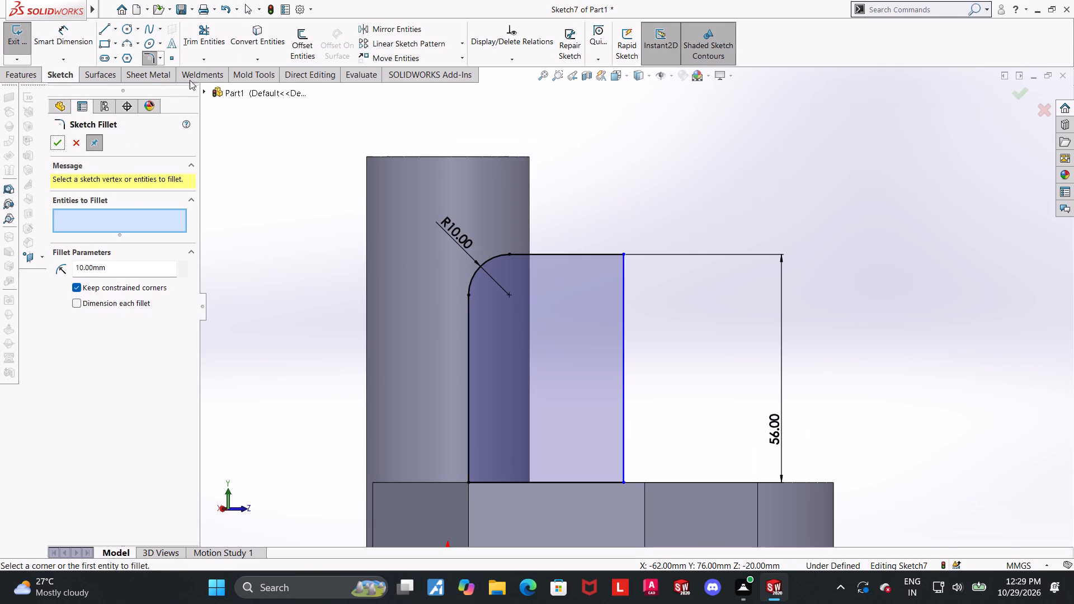
Round the rectangle's upper corner farther from the cylinder with a 20 mm sketch fillet.
left_click_drag(126, 270, 15, 271)
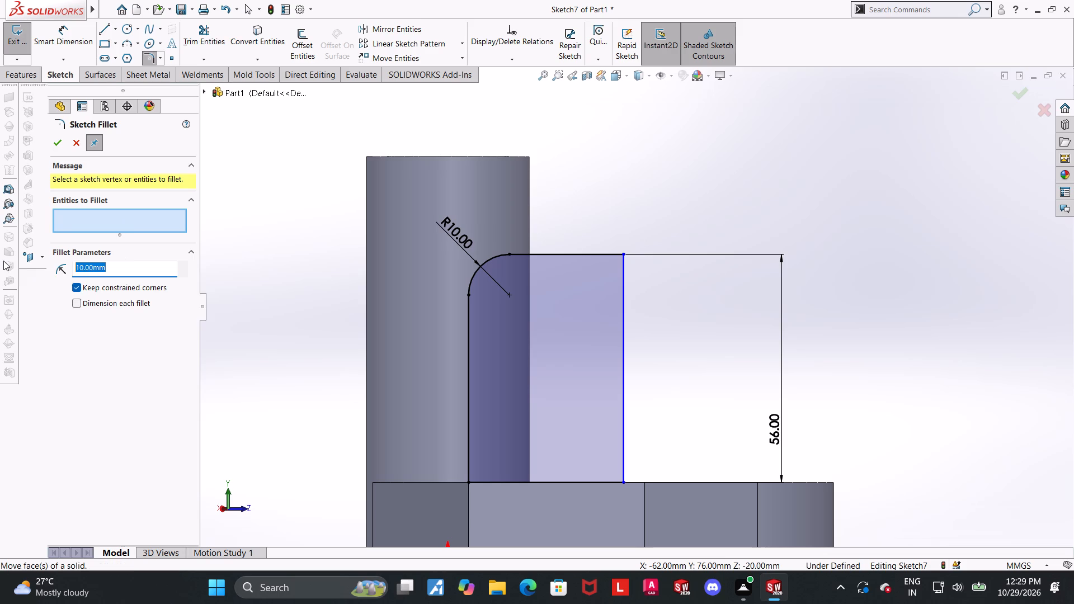
type("20")
key("Return")
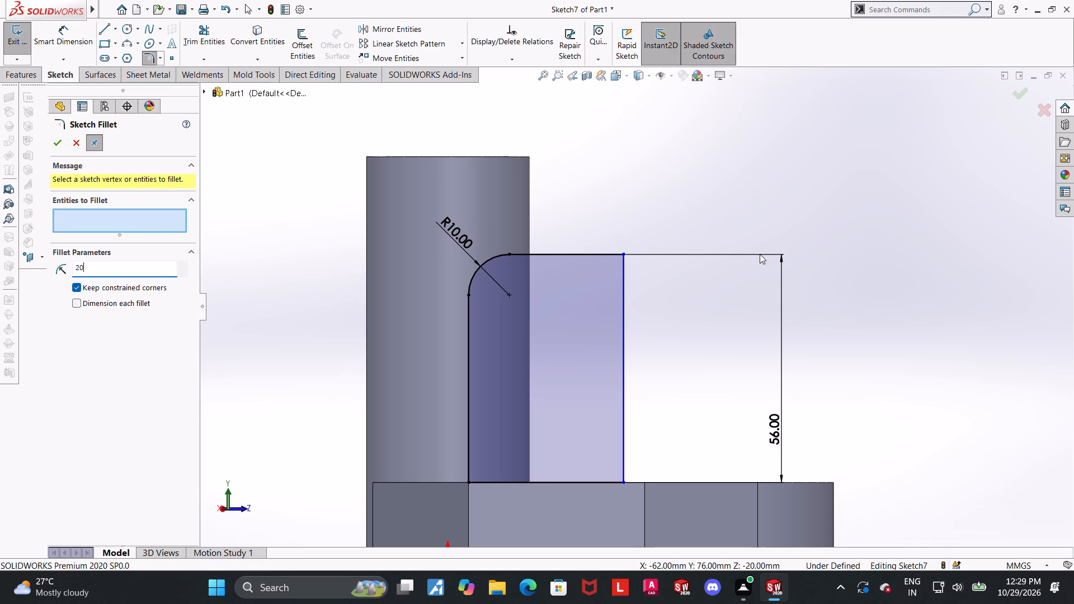
left_click(621, 253)
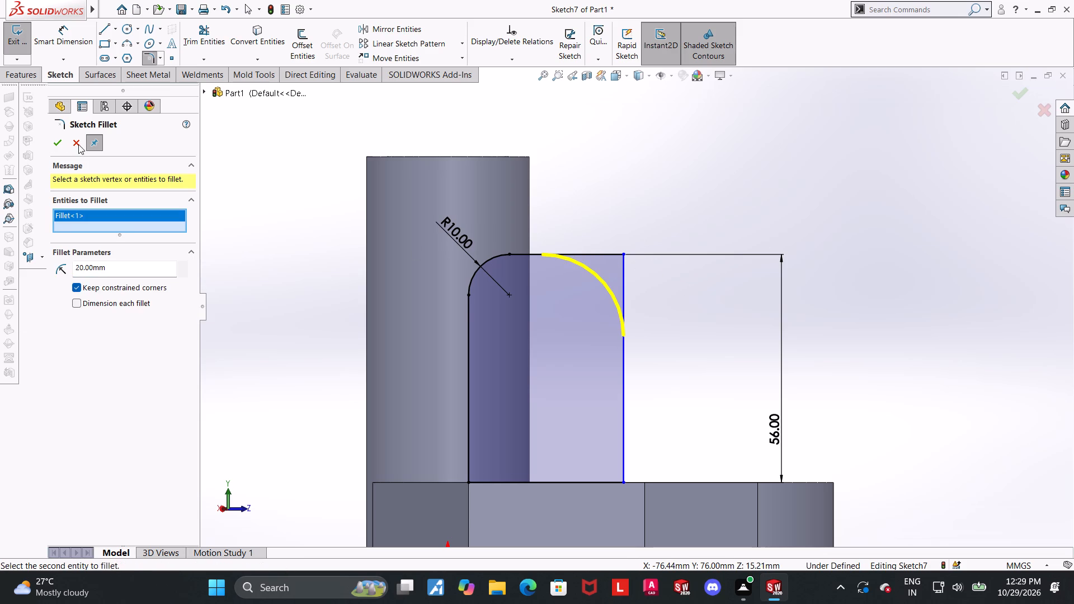
left_click(55, 139)
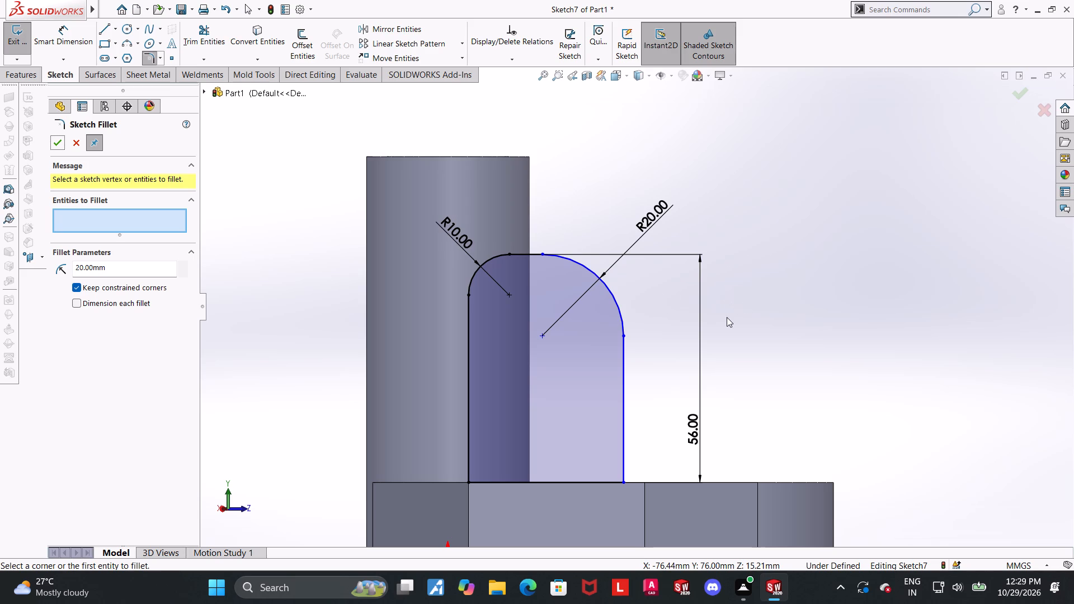
scroll(727, 317, "up", 1)
scroll(727, 317, "down", 1)
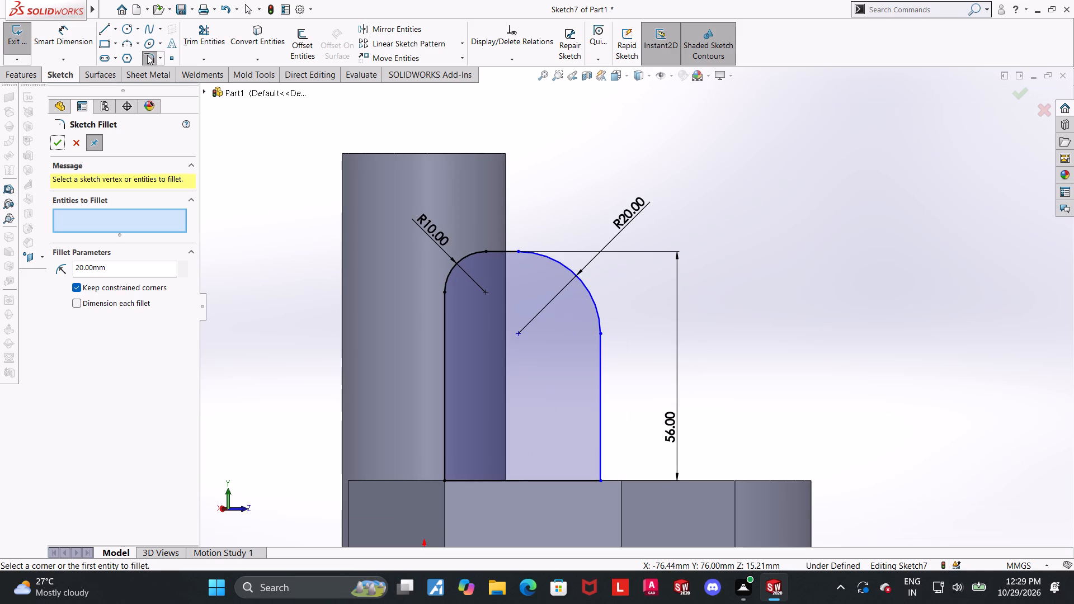
Sketch a circle inside the profile, centred on the centre point of the 20 mm fillet.
left_click(123, 28)
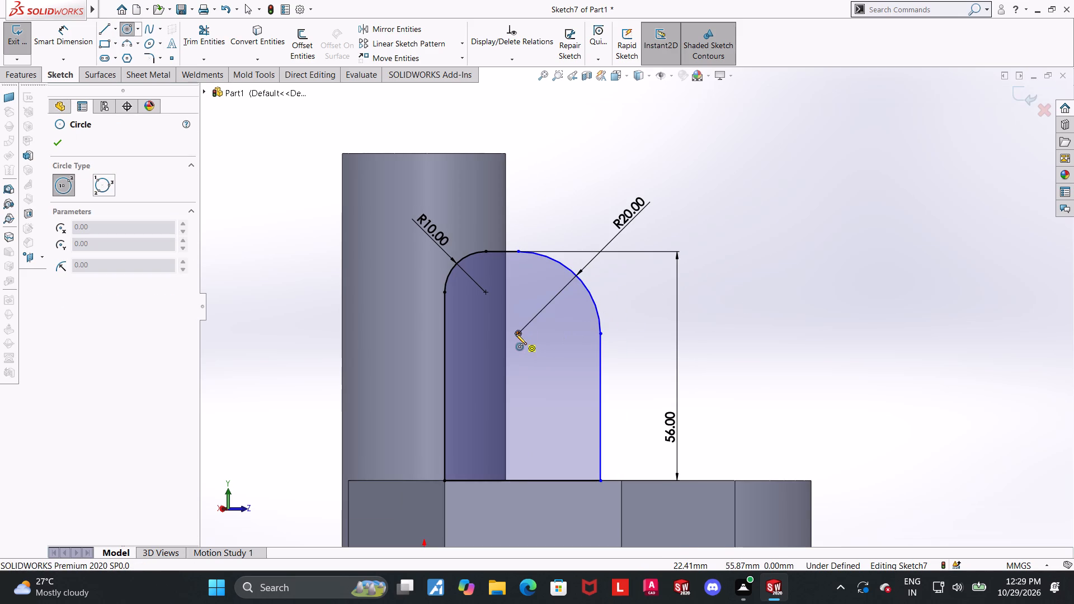
left_click(516, 334)
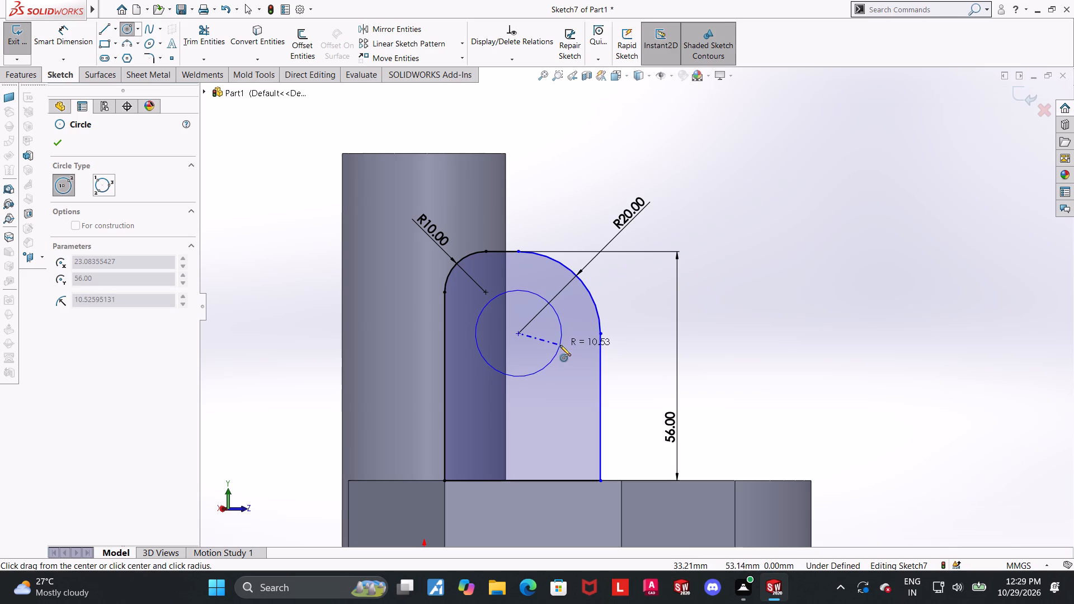
left_click(564, 345)
key("Escape")
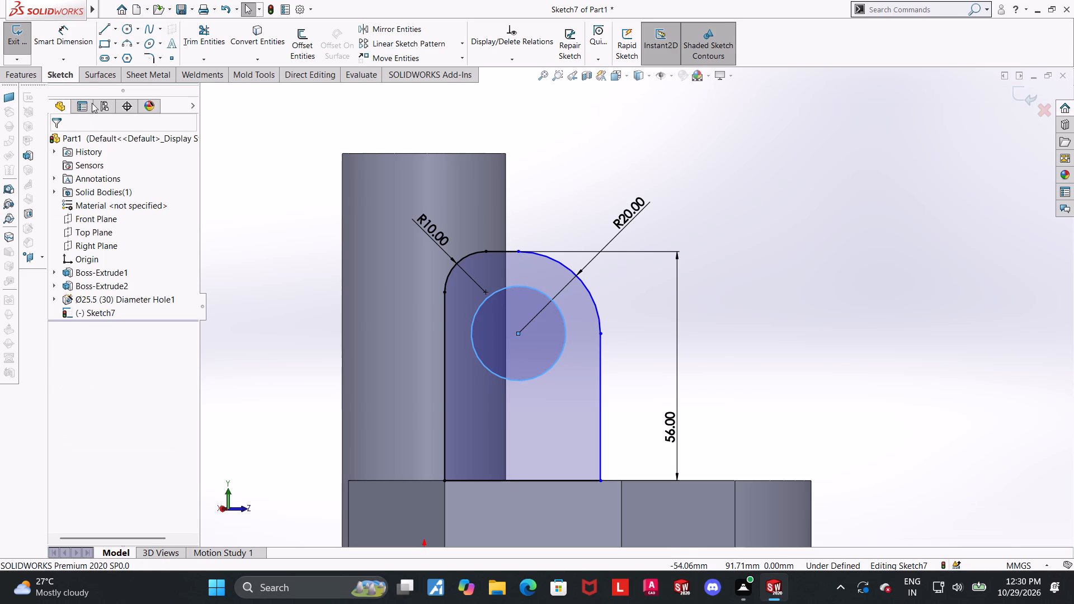
Dimension the circle inside the upright profile with a 20 mm diameter.
left_click(77, 46)
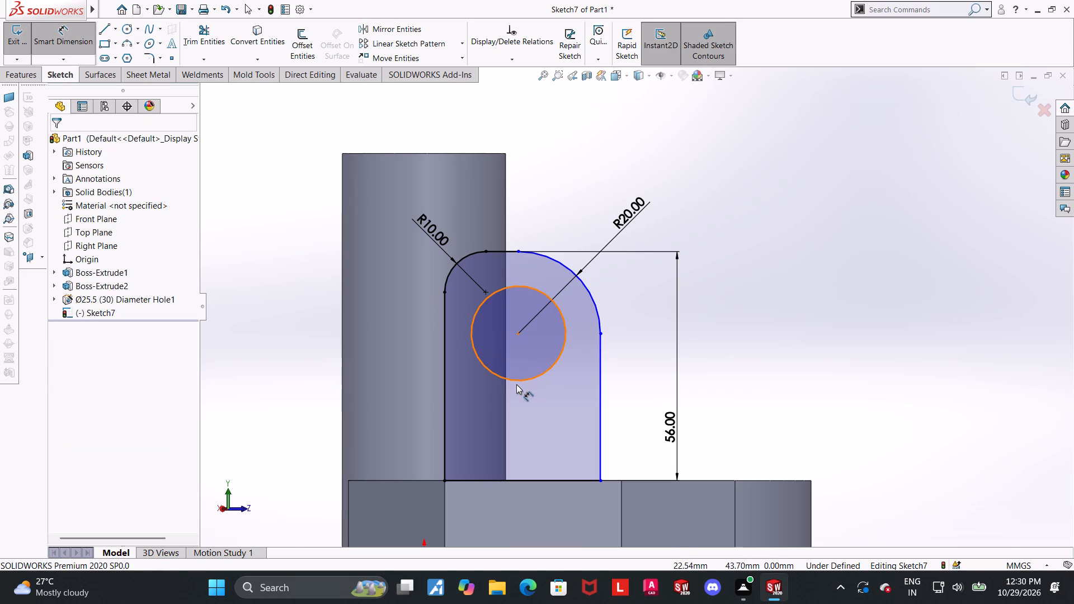
left_click(518, 381)
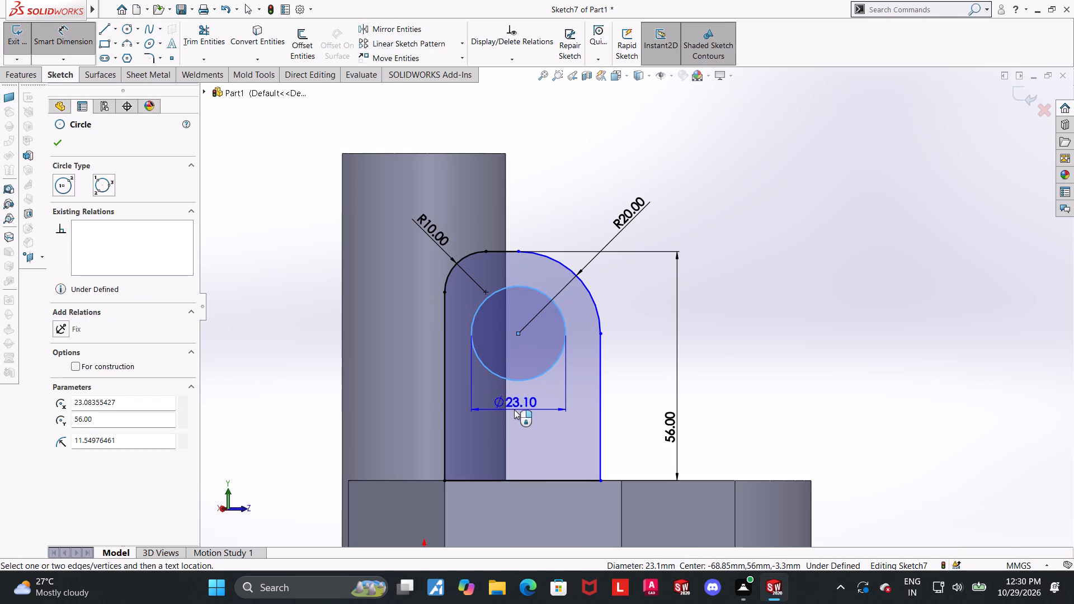
left_click(514, 412)
type("20")
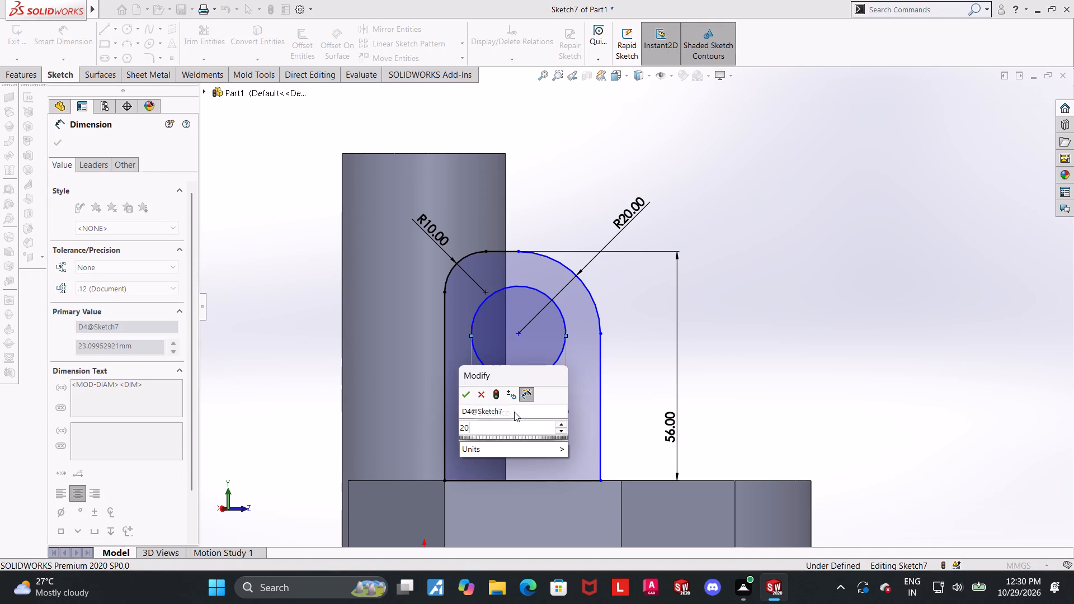
key("Return")
key("Escape")
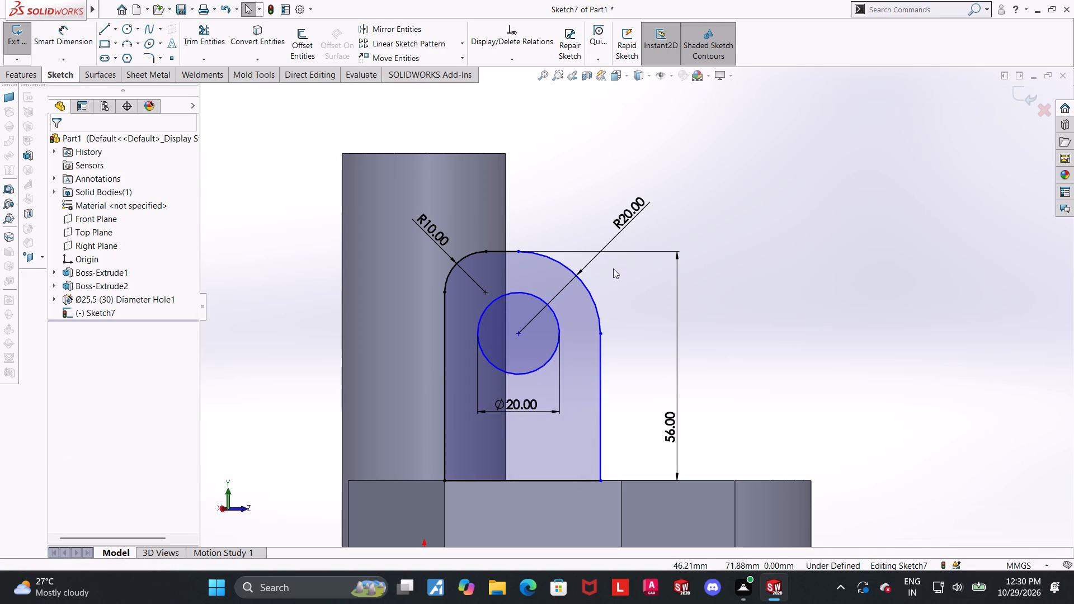
Dimension the upright profile's width between its two vertical side lines as 40 mm.
scroll(625, 313, "up", 1)
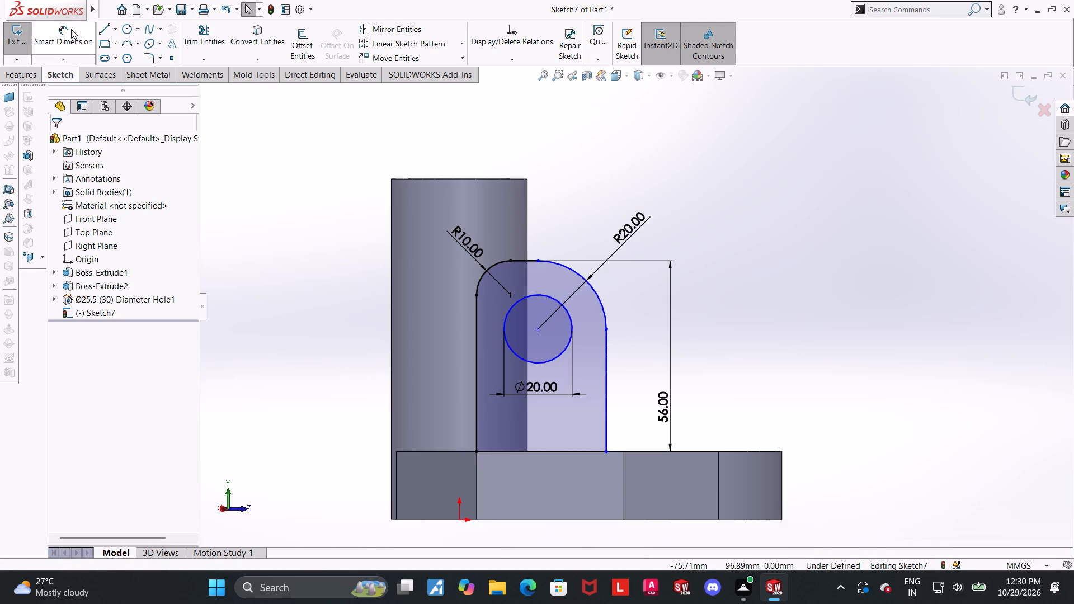
left_click(71, 29)
left_click_drag(475, 415, 481, 416)
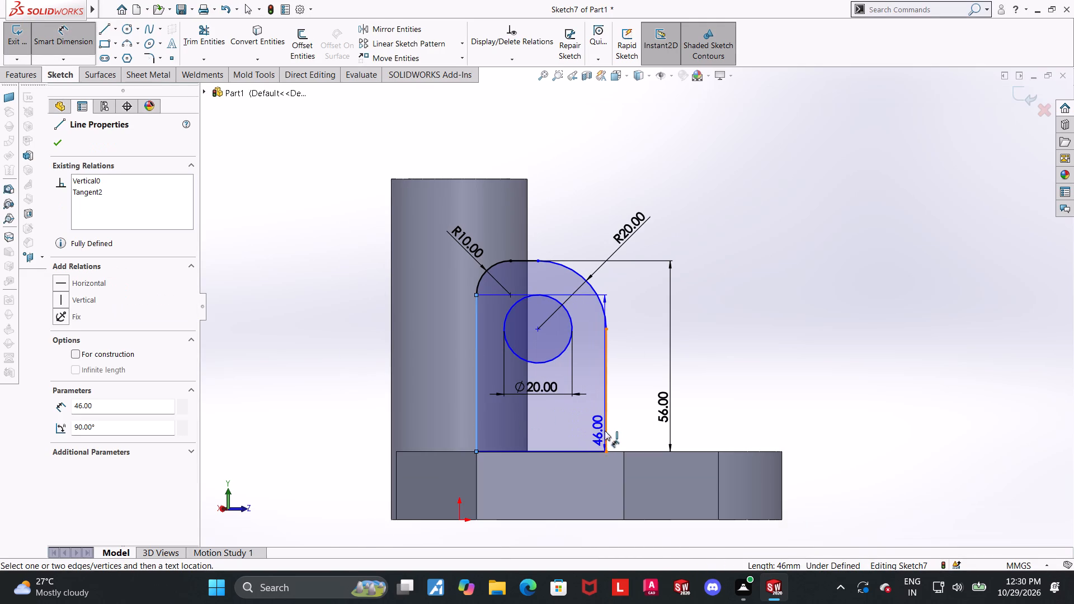
left_click(605, 431)
scroll(595, 435, "up", 1)
left_click(582, 523)
type("40")
key("Return")
key("Escape")
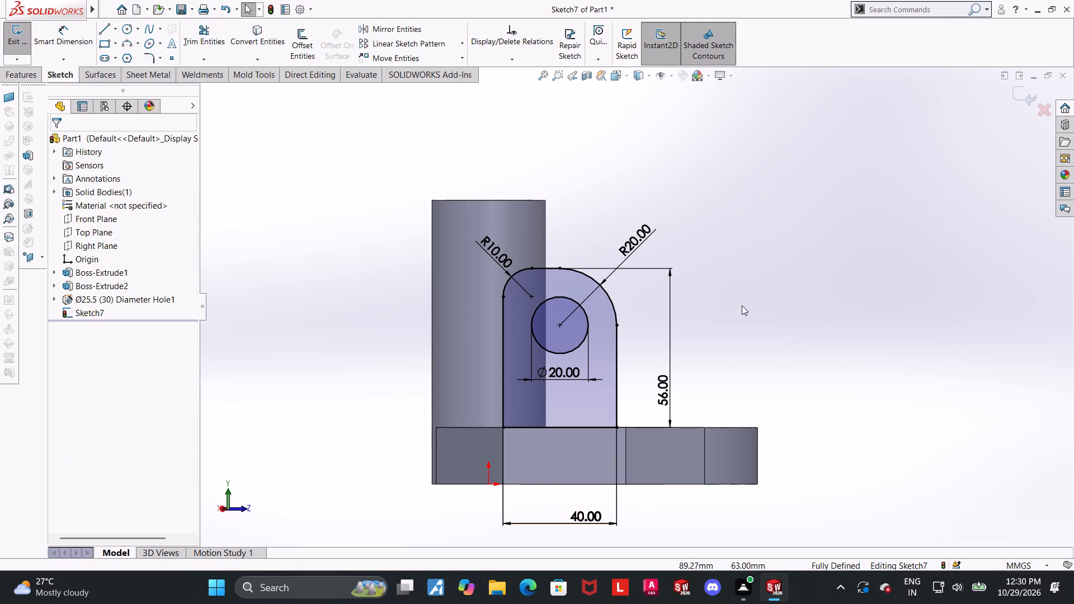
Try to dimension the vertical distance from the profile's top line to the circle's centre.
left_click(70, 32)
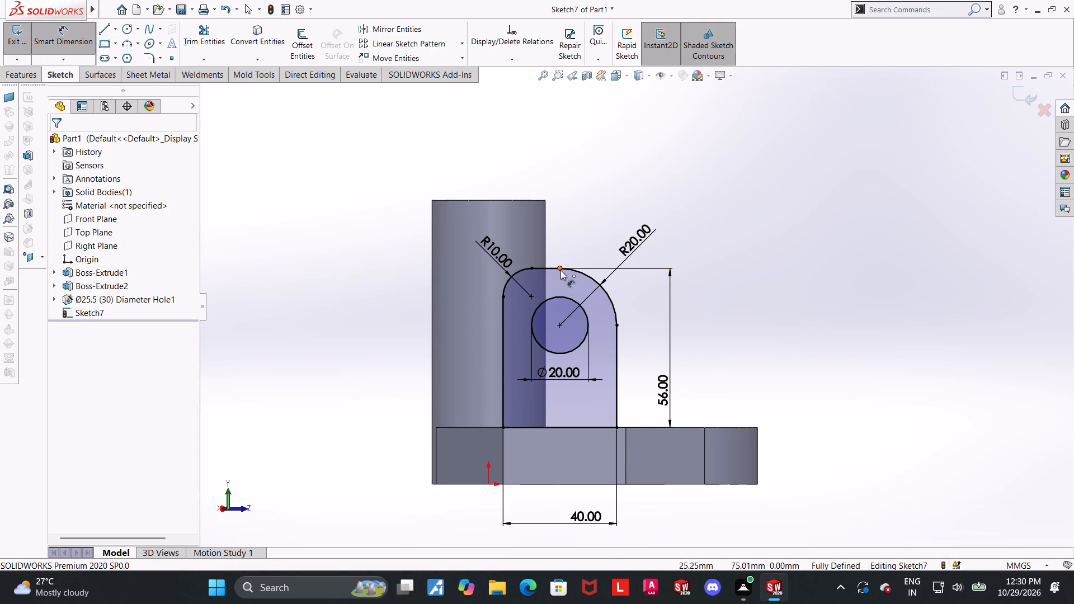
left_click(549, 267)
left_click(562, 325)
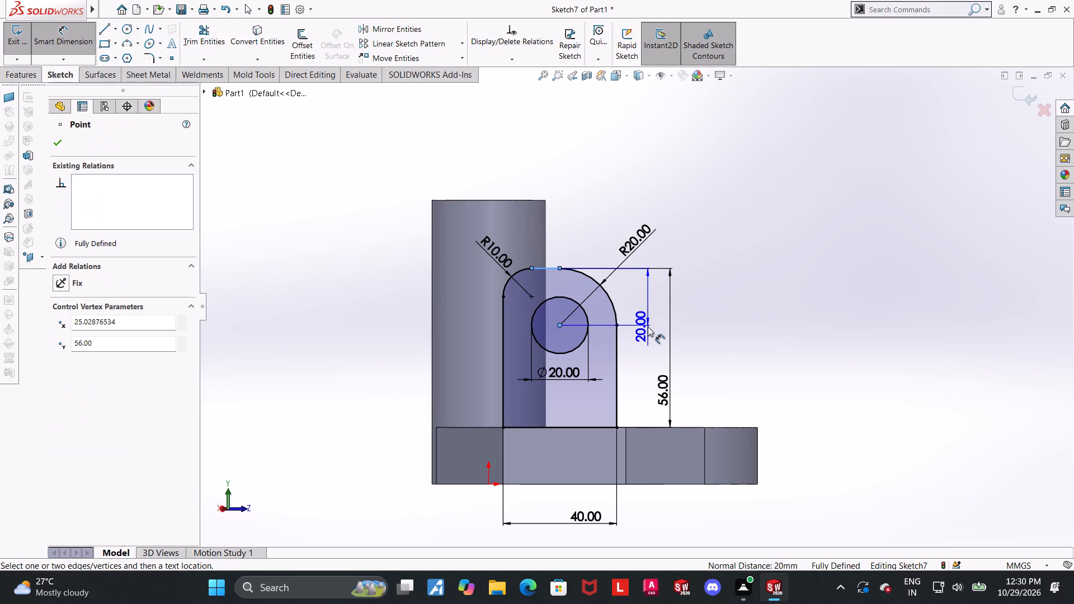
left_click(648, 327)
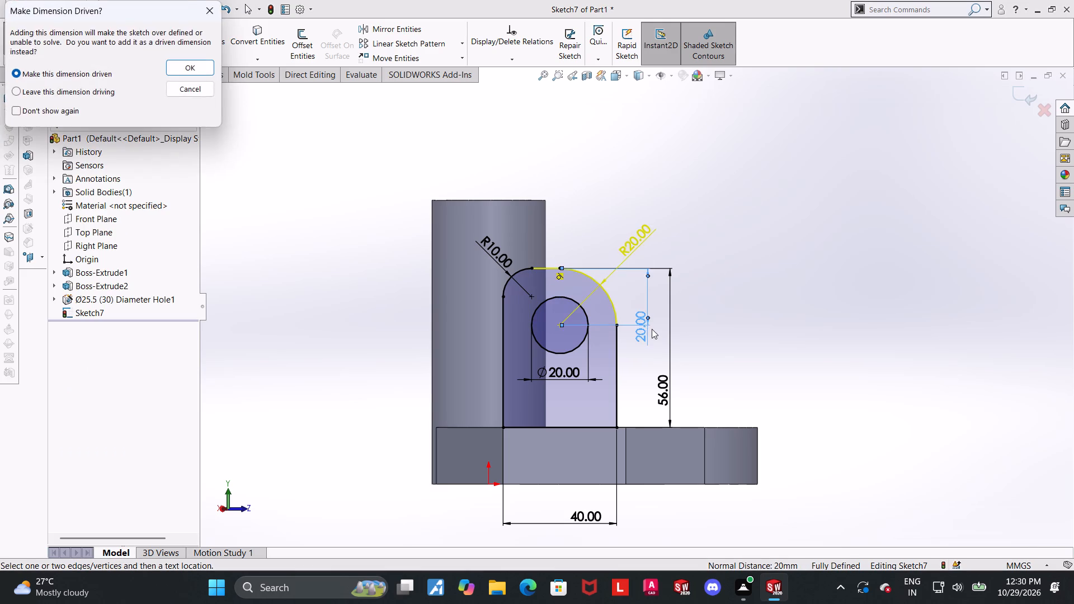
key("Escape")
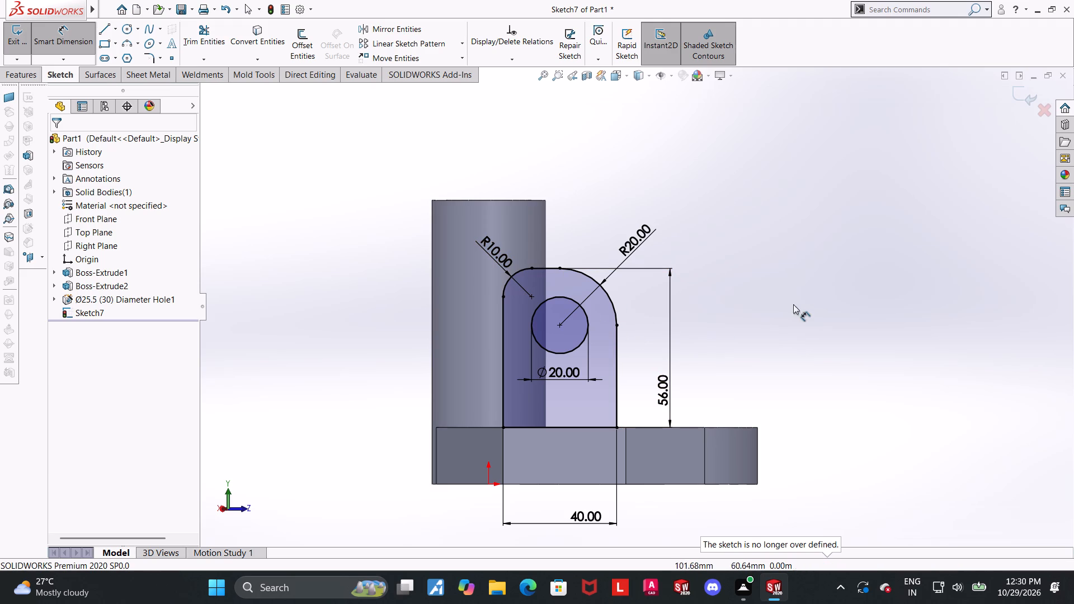
Close the sketch and extrude the upright profile with its hole 10 mm blind, in the reversed direction over the base, merging the result.
middle_click_drag(793, 304, 766, 317)
left_click(1018, 93)
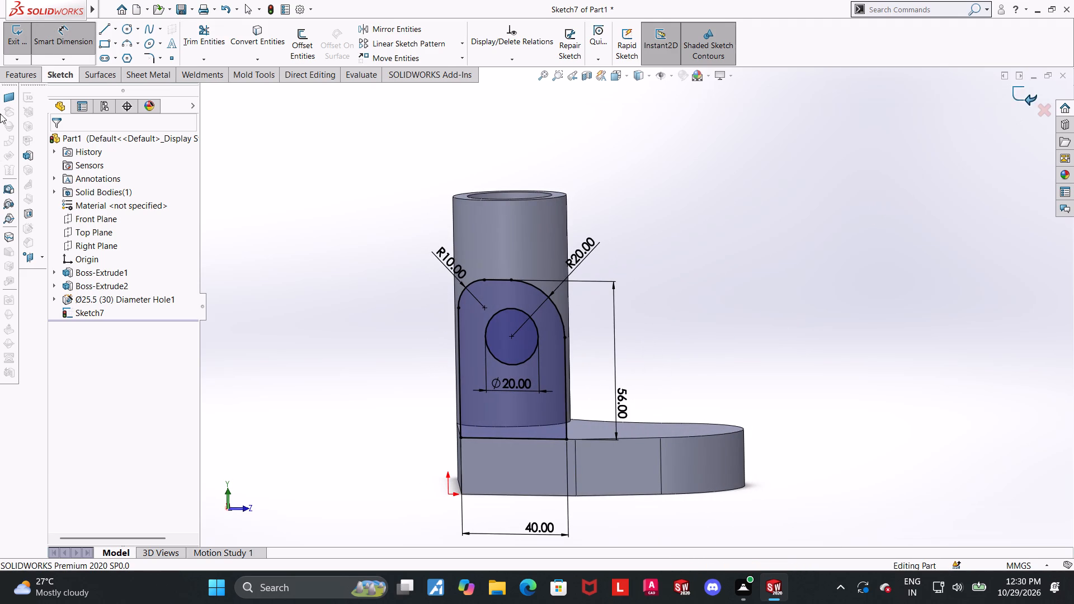
left_click(17, 32)
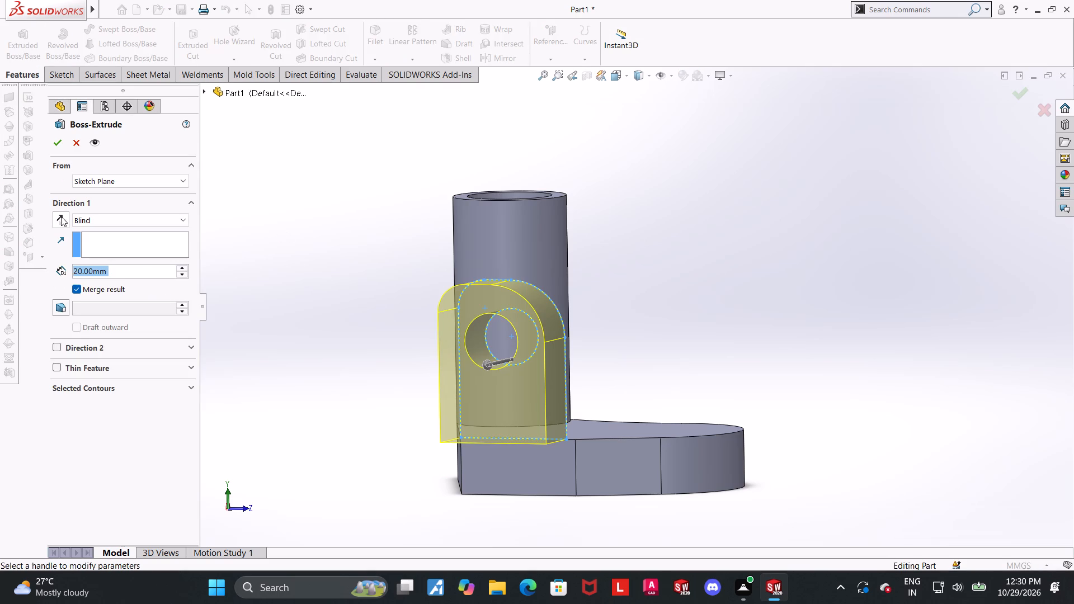
left_click(61, 216)
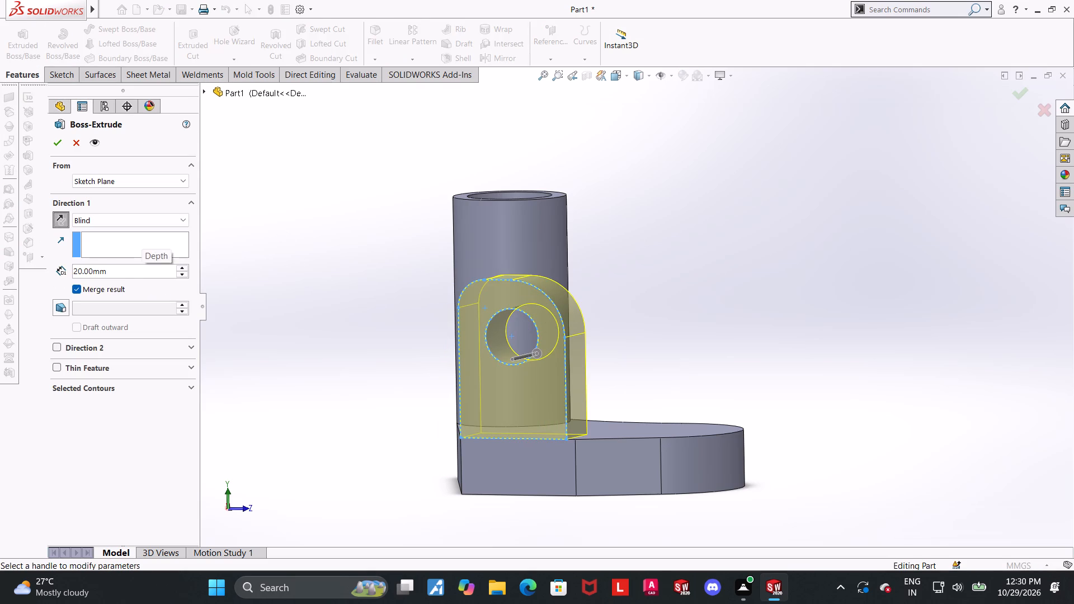
left_click_drag(135, 273, 0, 265)
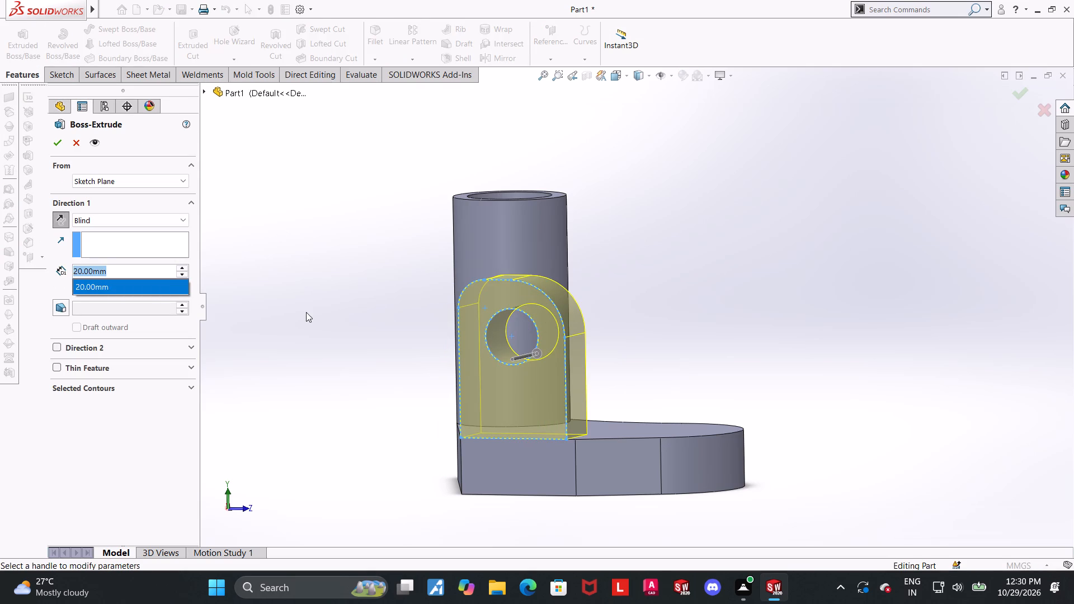
type("10")
key("Return")
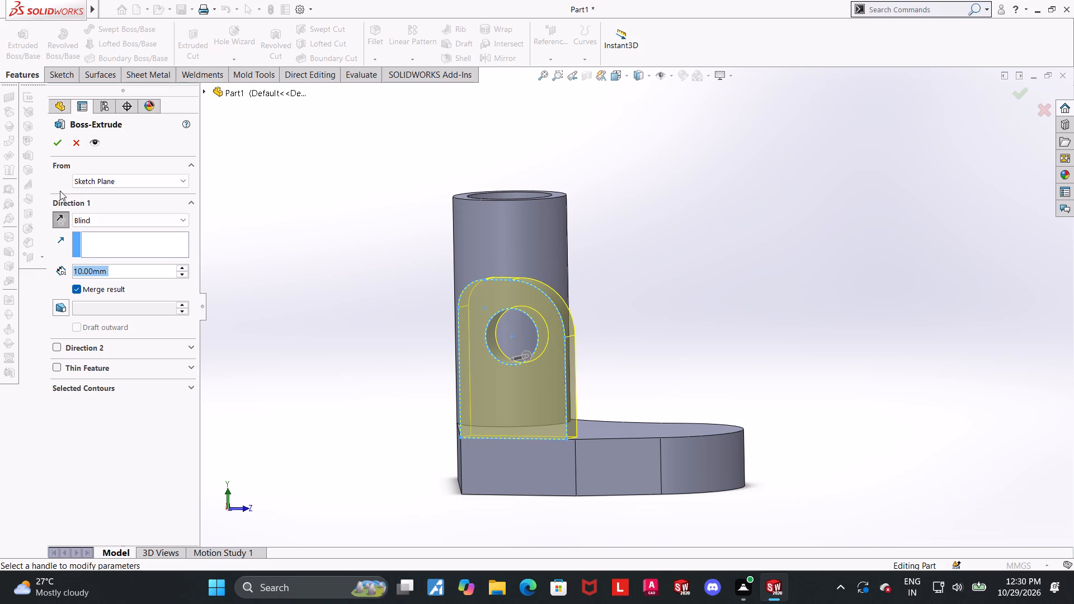
left_click(55, 141)
left_click(953, 308)
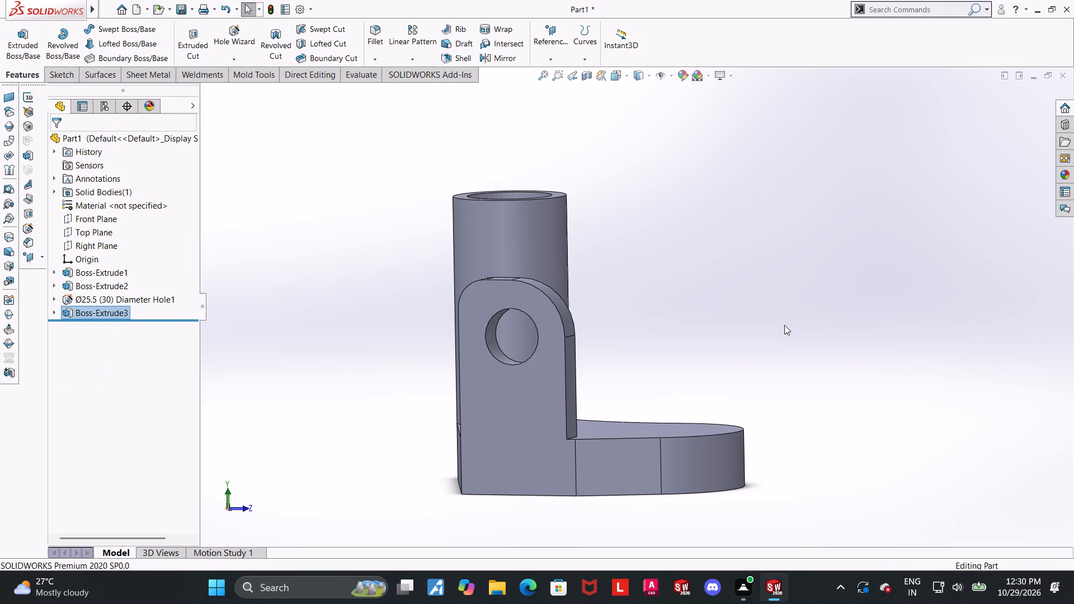
Examine the upright, base and cylinder in isometric, front and rotated views.
key("ctrl+7")
scroll(736, 323, "up", 2)
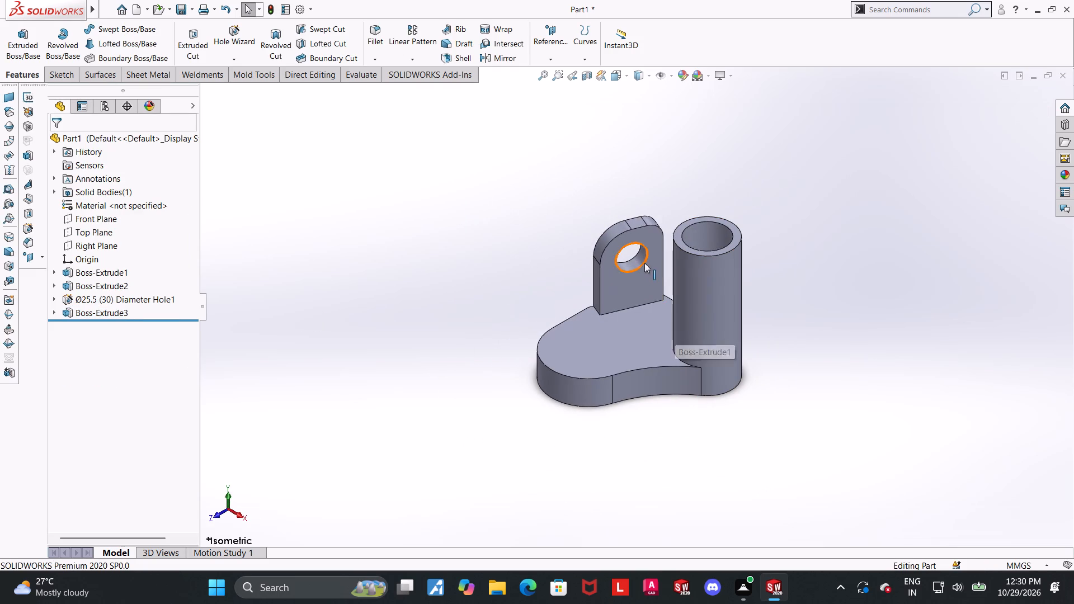
scroll(651, 268, "down", 1)
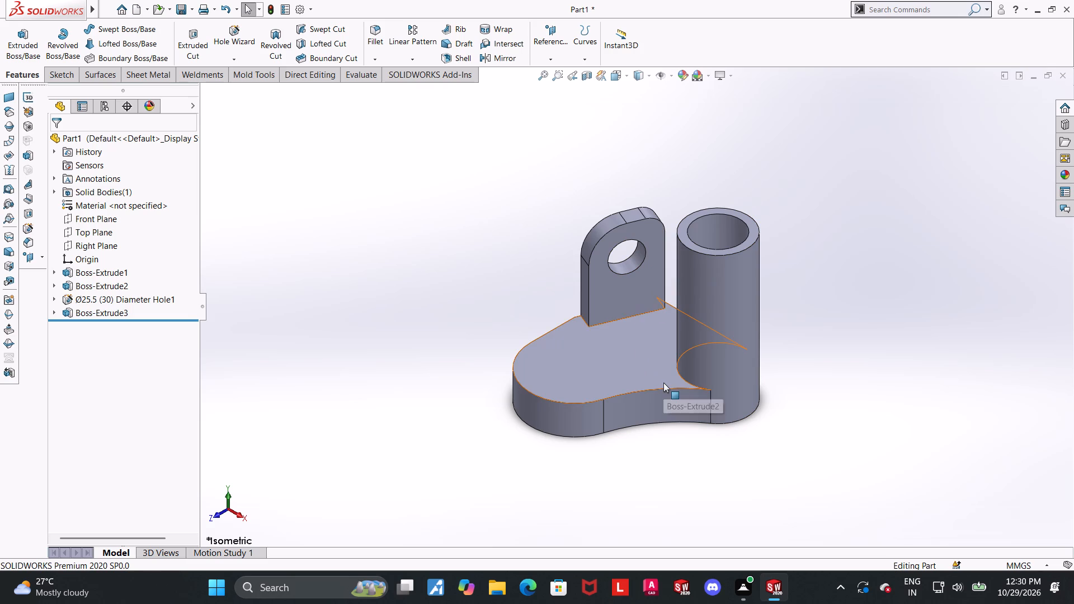
middle_click_drag(621, 372, 686, 384)
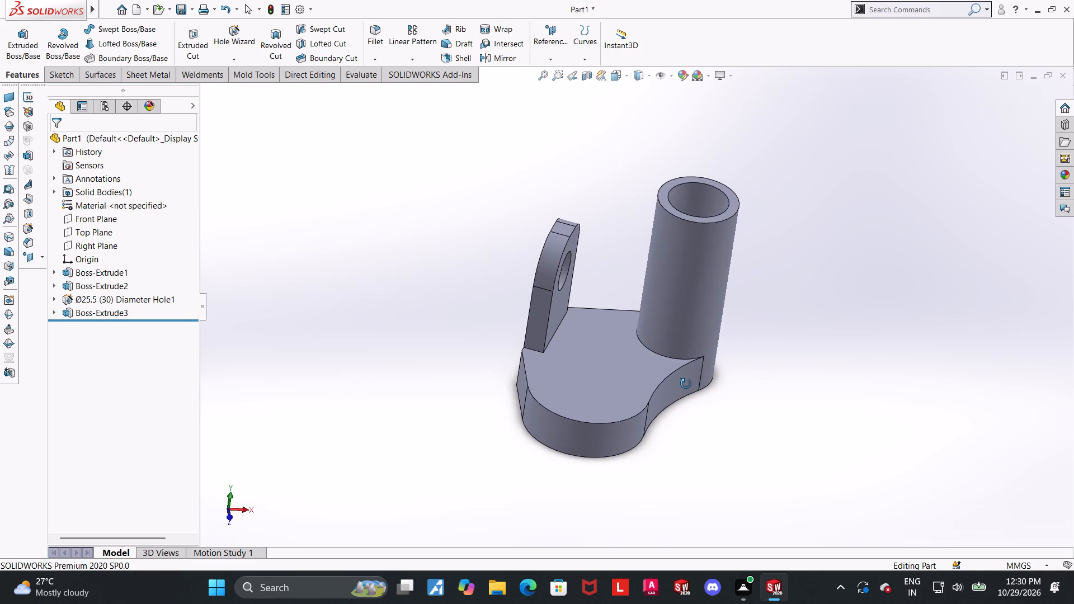
middle_click_drag(686, 384, 676, 367)
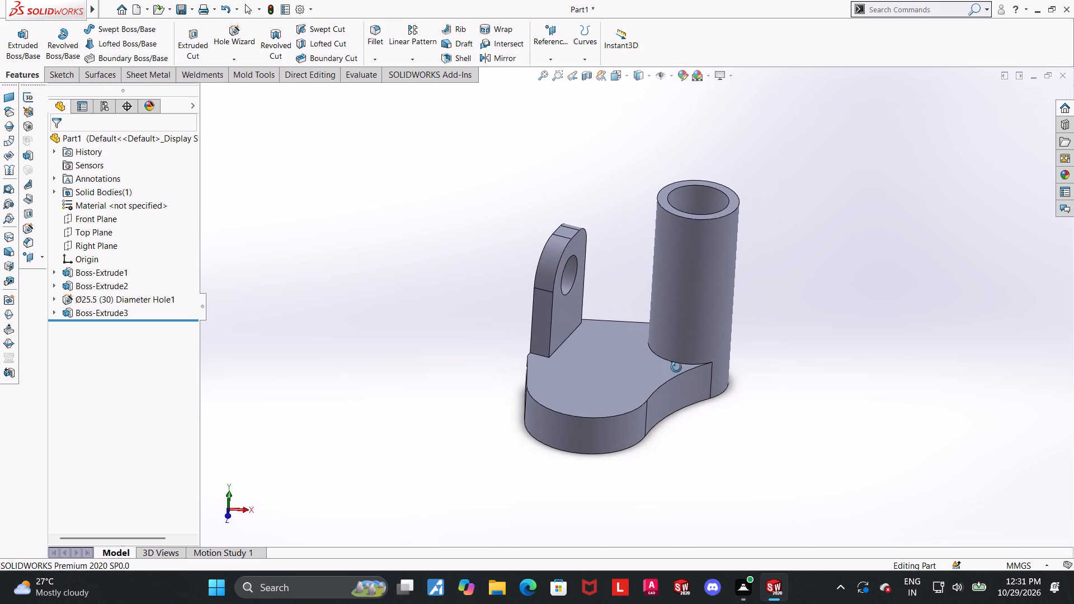
middle_click_drag(676, 367, 676, 366)
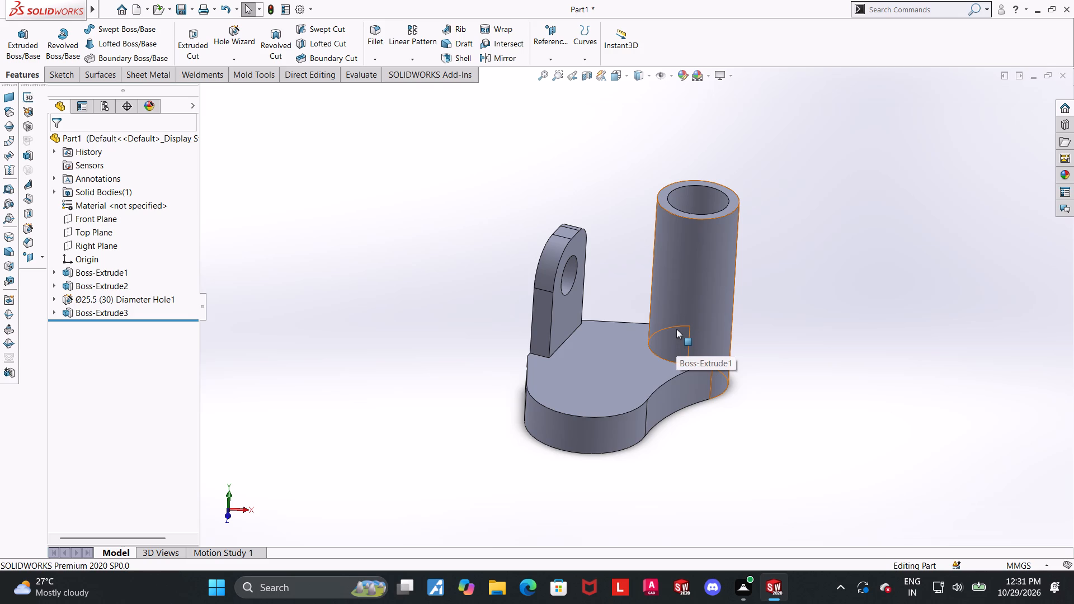
middle_click_drag(693, 285, 709, 247)
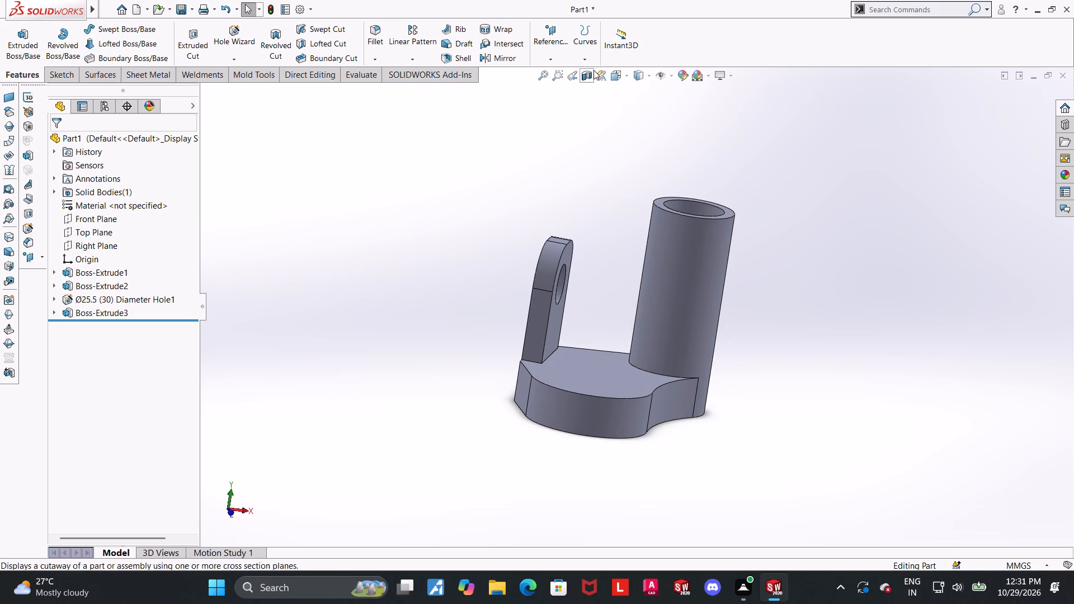
left_click(613, 79)
left_click(554, 378)
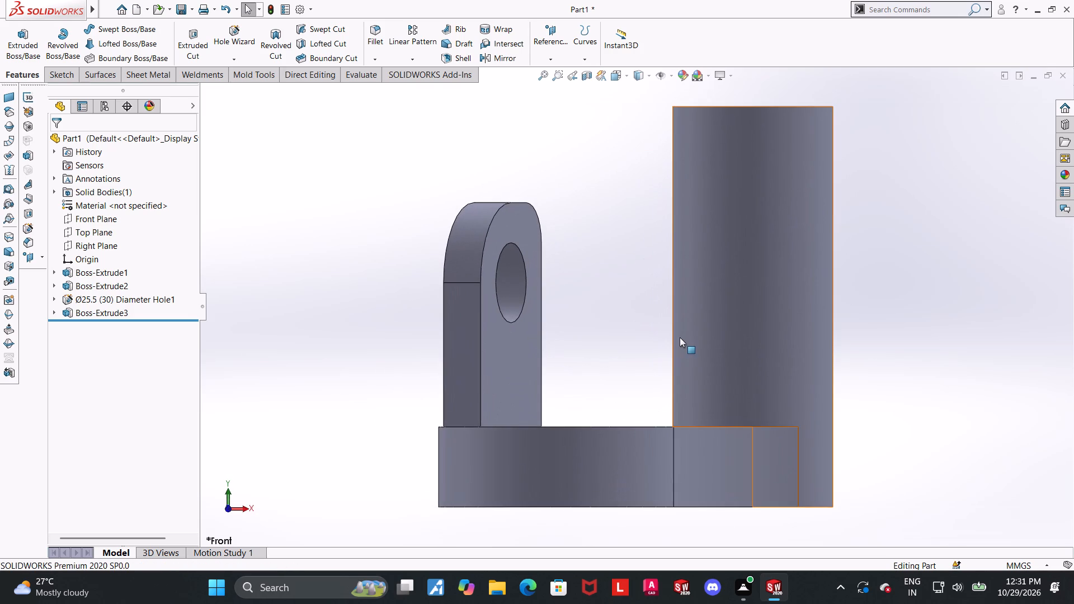
scroll(809, 310, "down", 1)
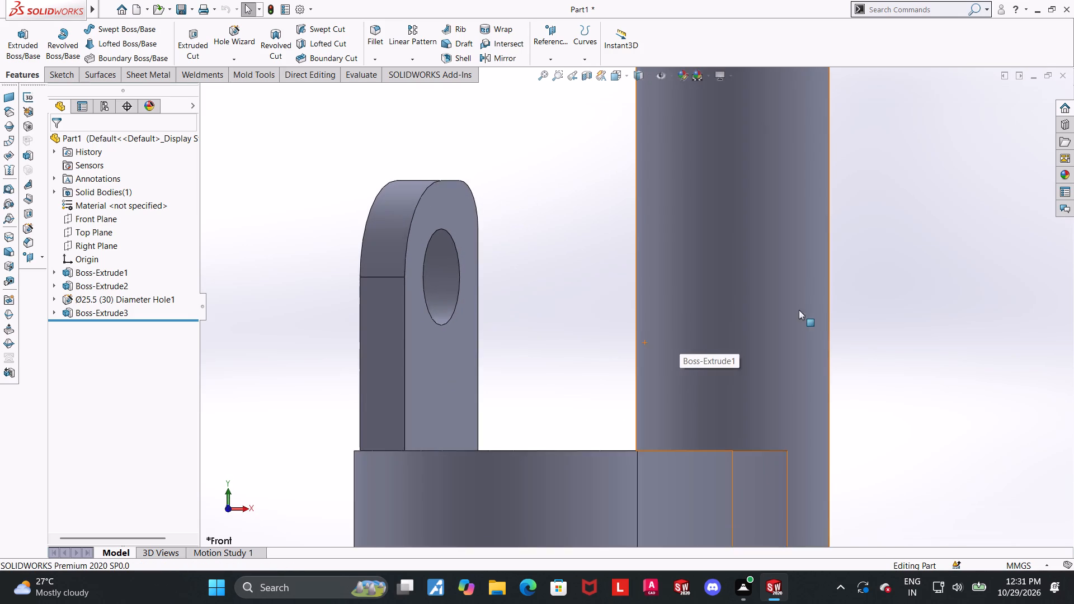
scroll(768, 310, "up", 3)
middle_click_drag(746, 322, 759, 403)
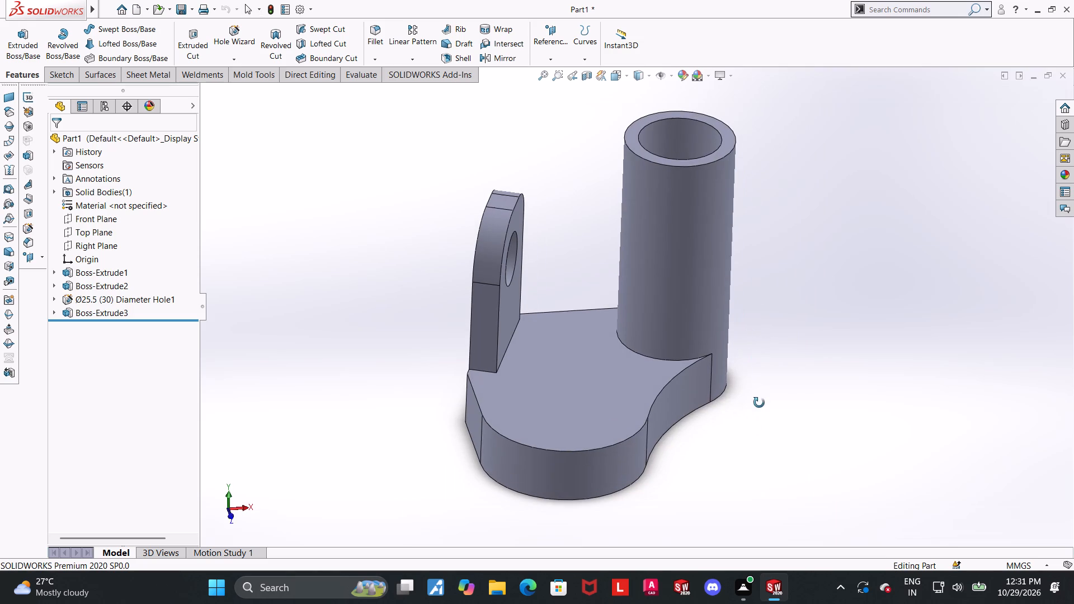
middle_click_drag(759, 403, 760, 400)
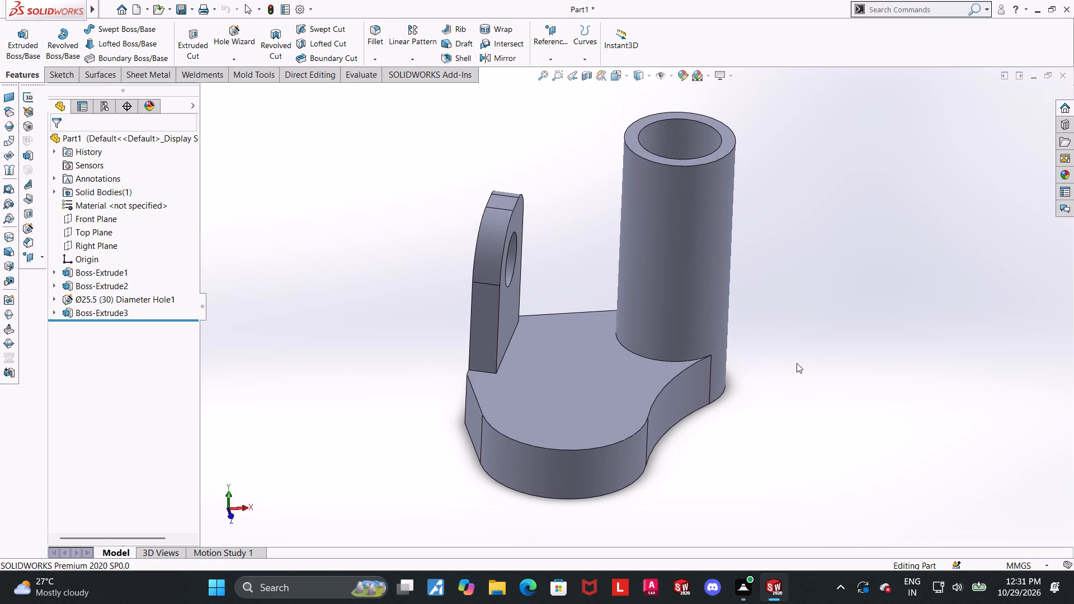
middle_click_drag(802, 310, 799, 370)
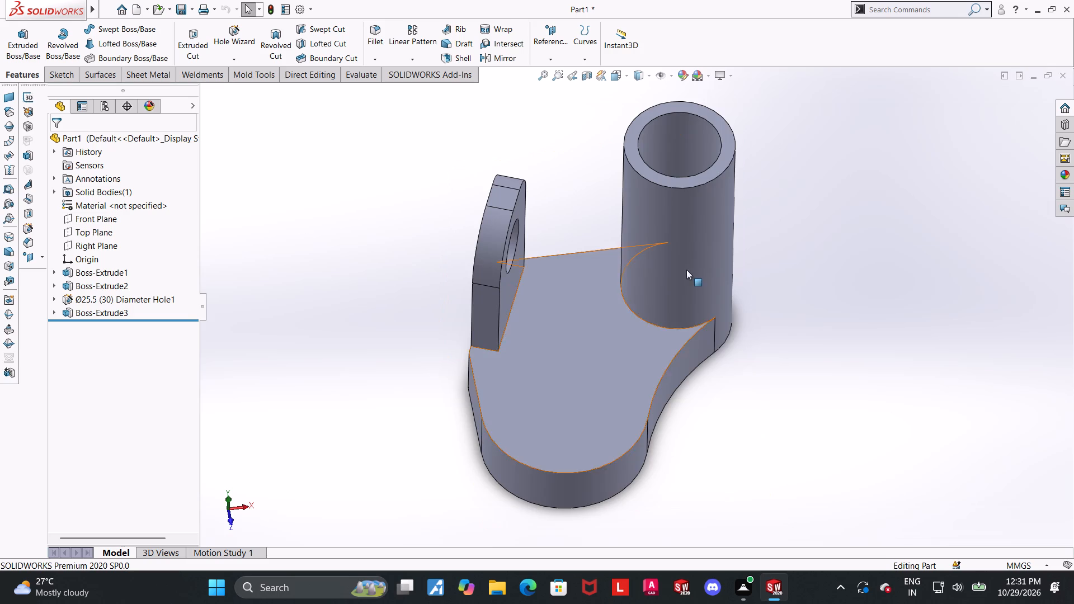
middle_click_drag(687, 270, 698, 374)
Open a new sketch on the Front Plane and face it straight on.
left_click(74, 220)
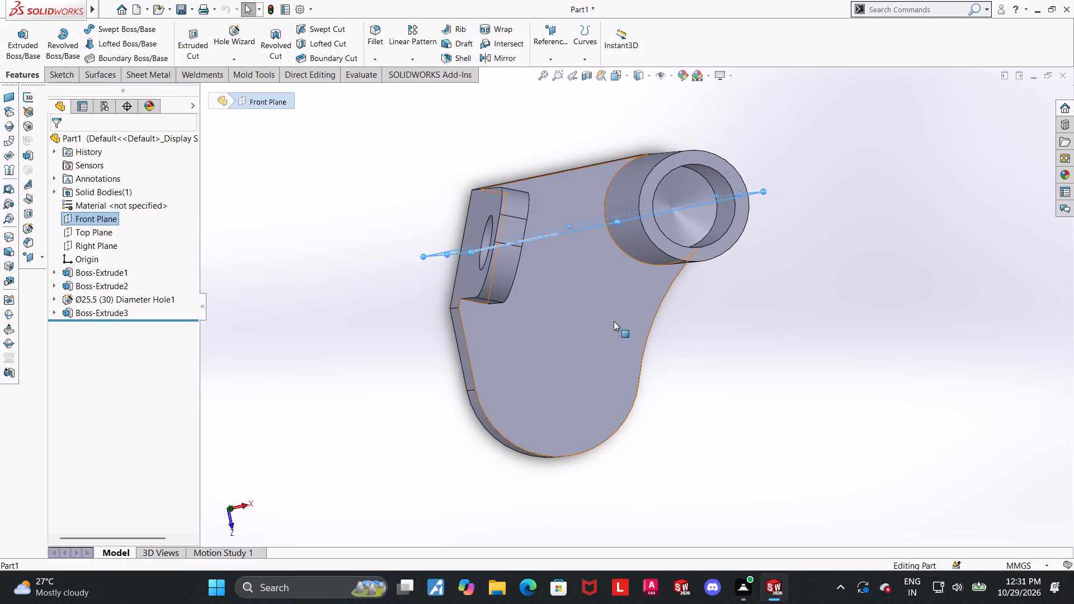
middle_click_drag(607, 318, 595, 289)
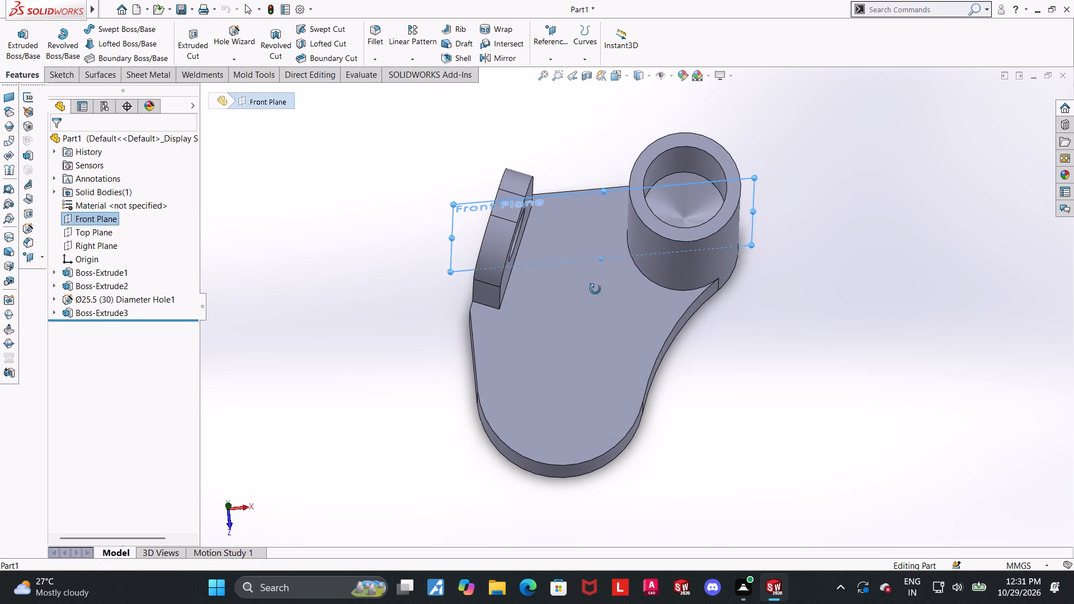
middle_click_drag(595, 289, 595, 284)
left_click(86, 216)
left_click(93, 199)
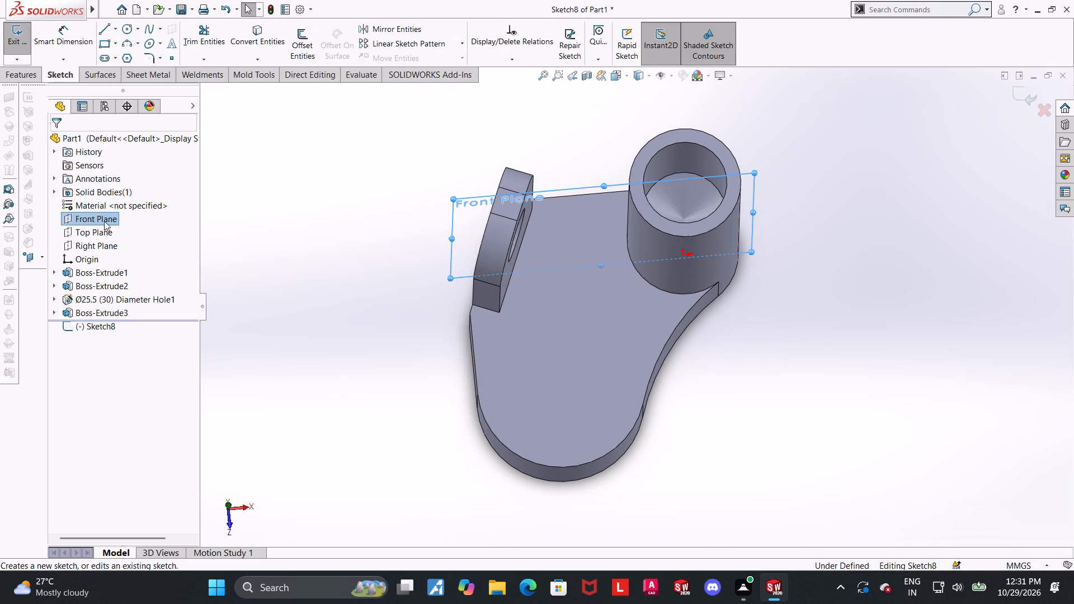
left_click(104, 321)
left_click(135, 303)
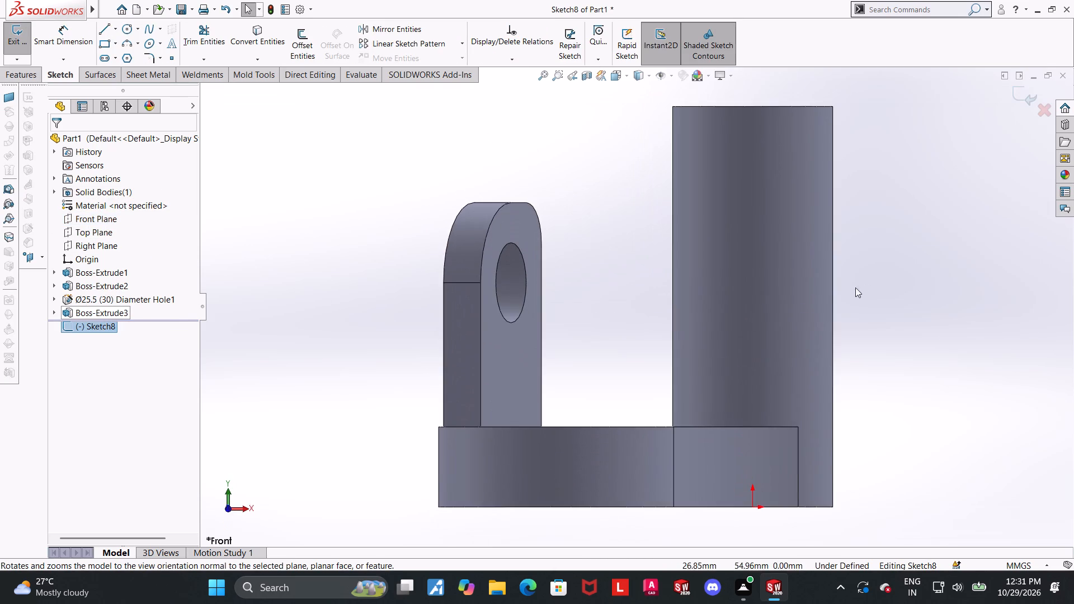
Sketch a vertical line about 5.75 mm long upward from the base's top edge, between the upright and the cylinder.
scroll(712, 289, "down", 1)
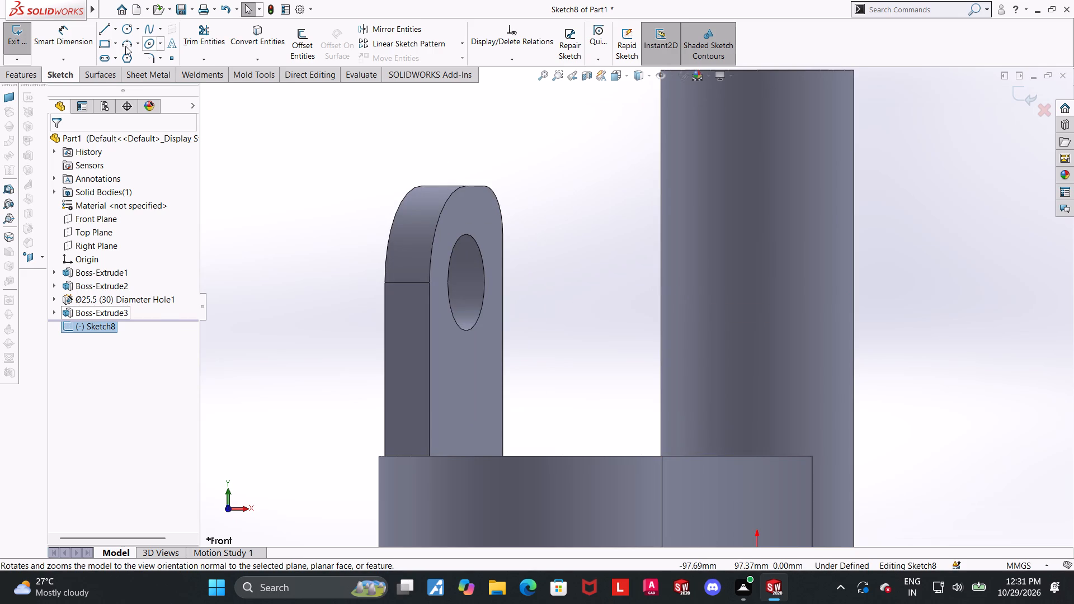
left_click(106, 29)
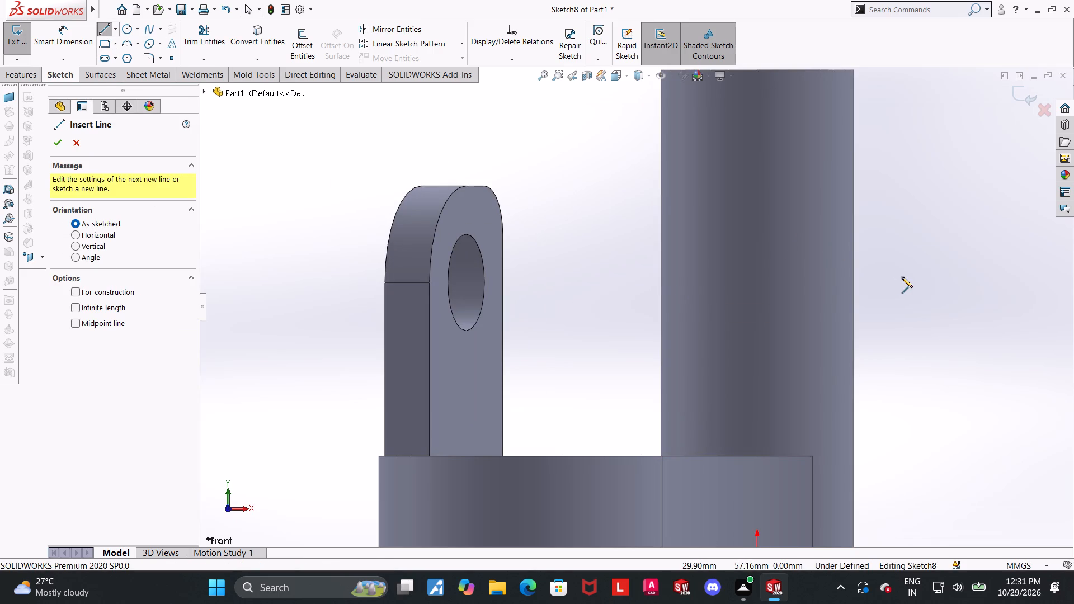
left_click(558, 456)
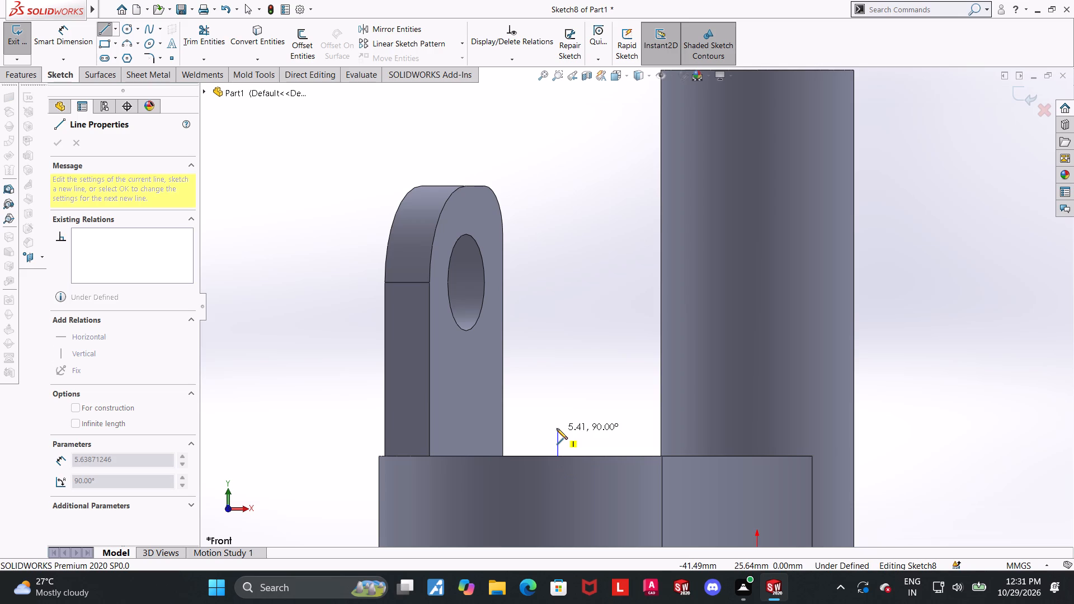
left_click(557, 428)
key("Escape")
Sketch a horizontal line about 7.5 mm long from the cylinder's edge and connect it with two tangent arcs to the vertical line's top.
left_click(102, 32)
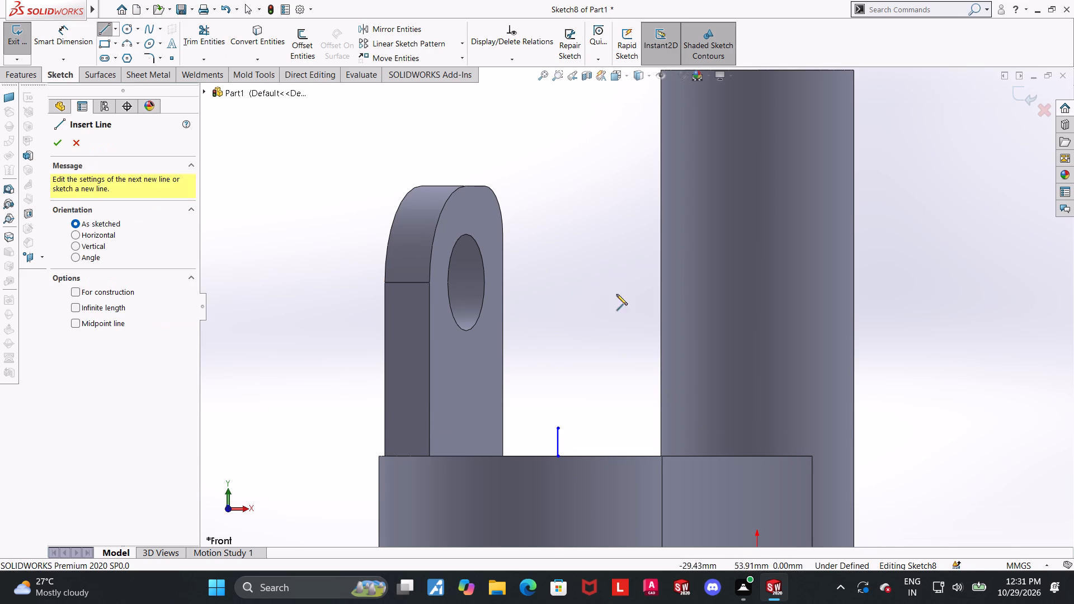
left_click(661, 343)
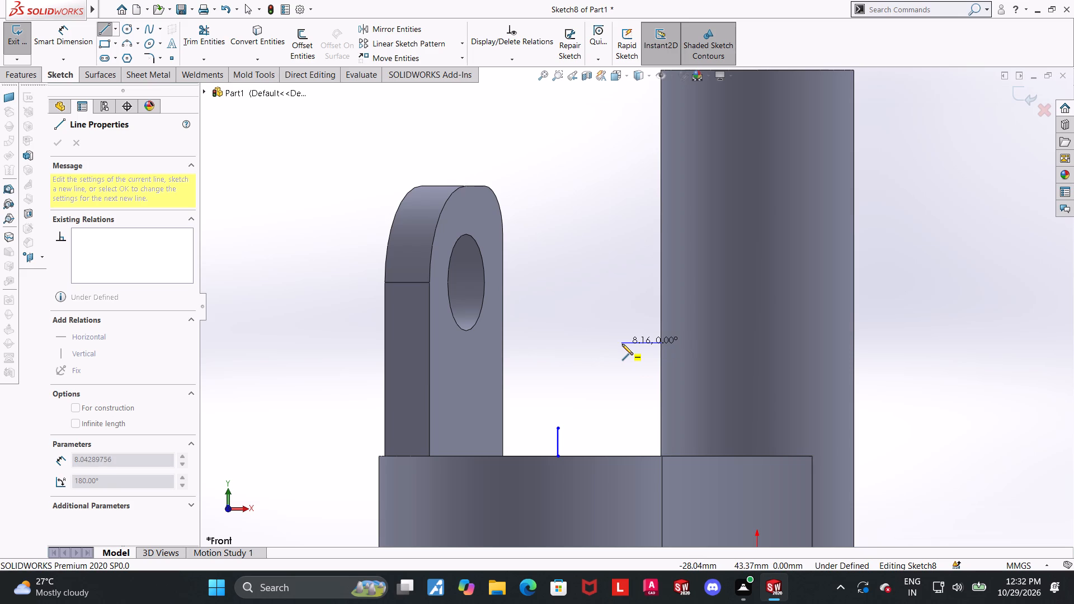
left_click(625, 344)
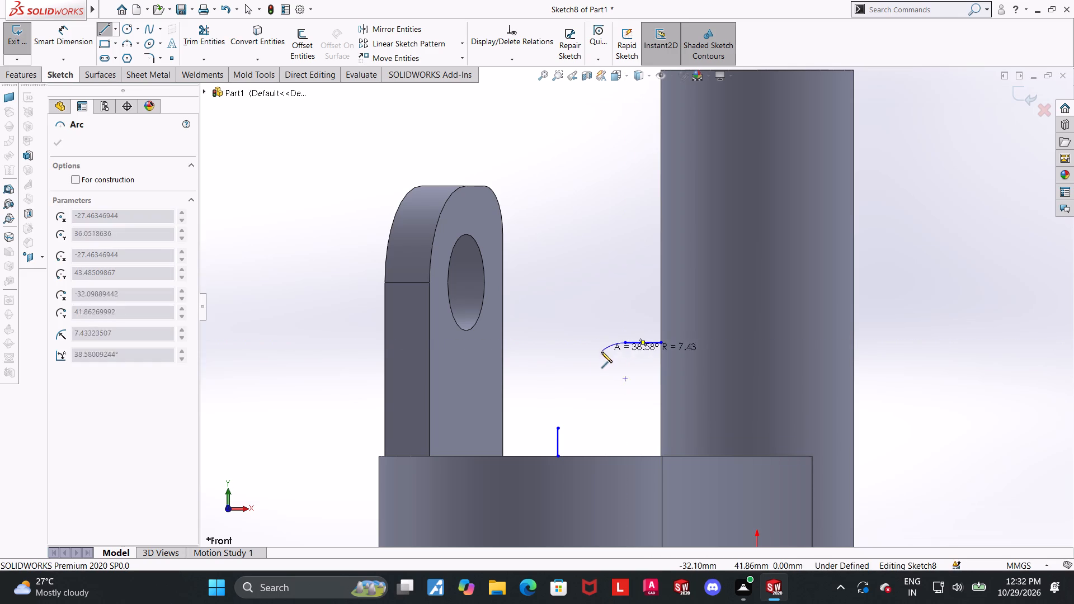
left_click(587, 376)
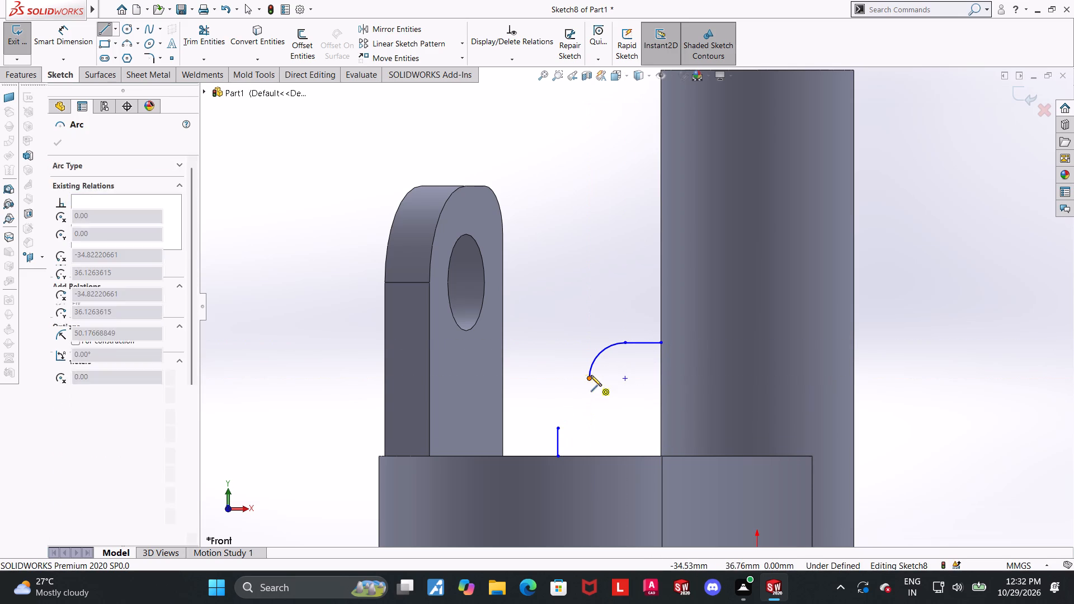
left_click(556, 430)
key("Escape")
key("Escape")
key("Escape")
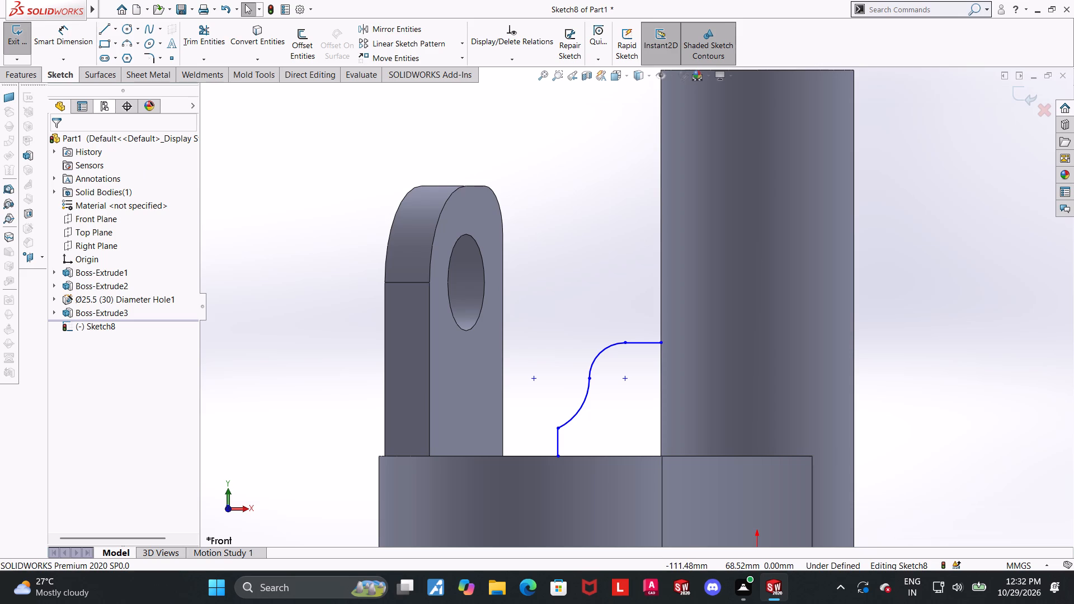
Dimension the short vertical line's length as 6 mm.
left_click(62, 35)
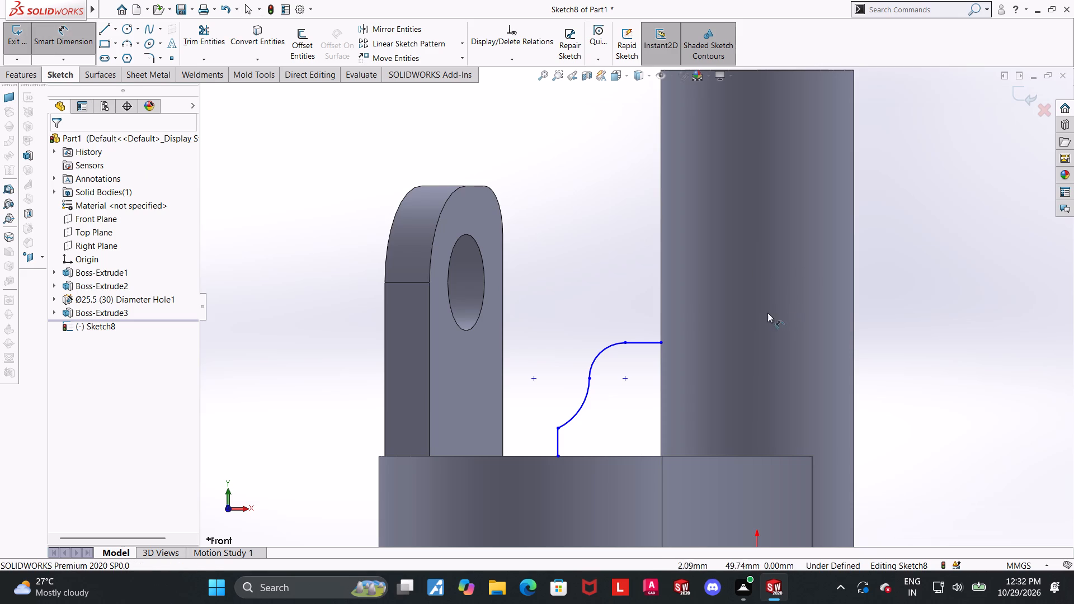
left_click(556, 436)
left_click(519, 439)
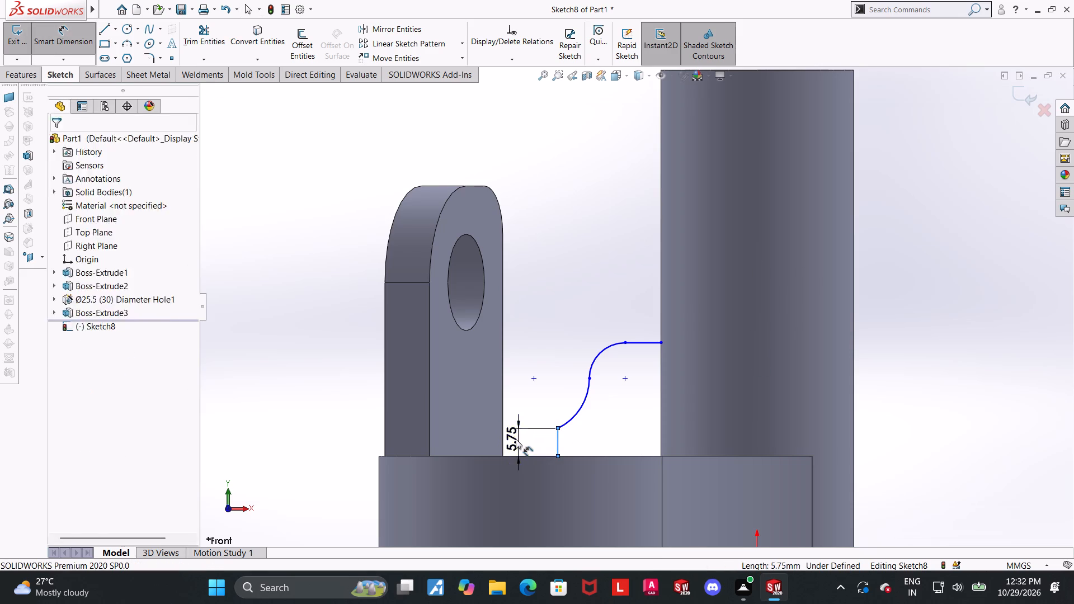
key("6")
key("Return")
key("Escape")
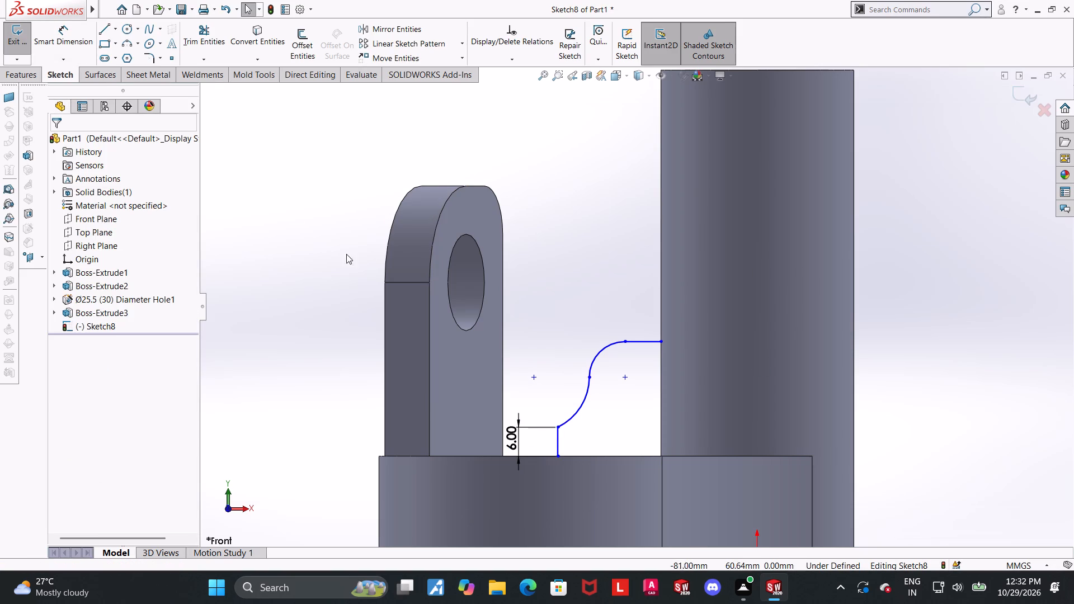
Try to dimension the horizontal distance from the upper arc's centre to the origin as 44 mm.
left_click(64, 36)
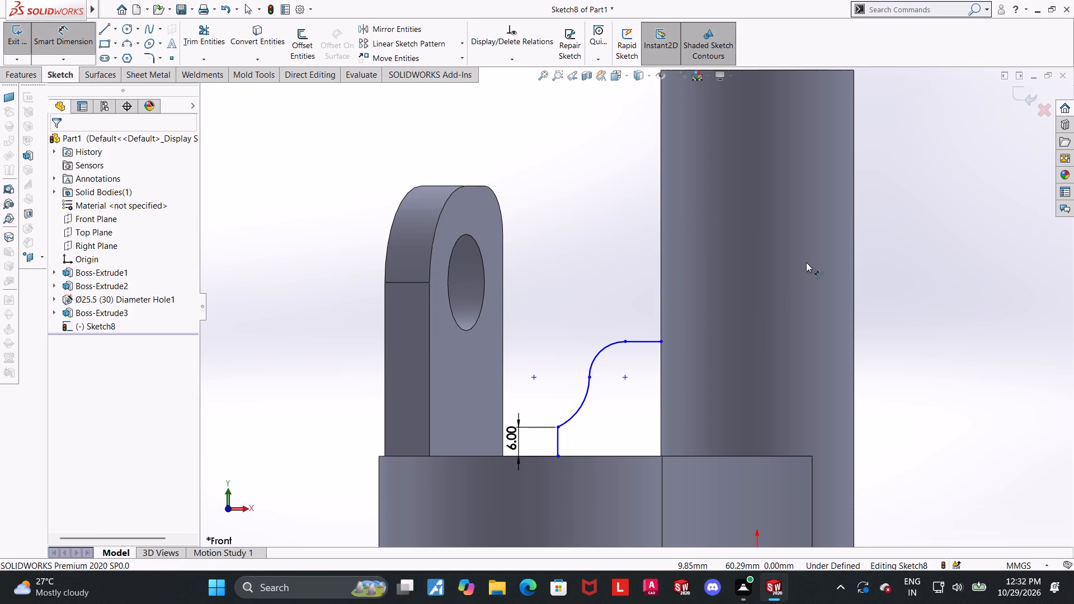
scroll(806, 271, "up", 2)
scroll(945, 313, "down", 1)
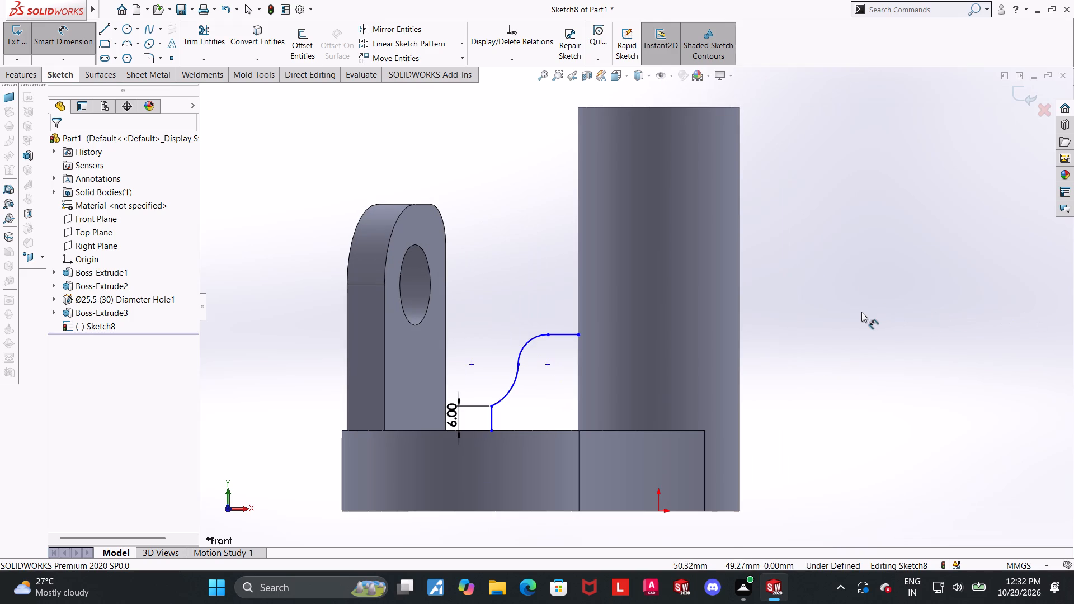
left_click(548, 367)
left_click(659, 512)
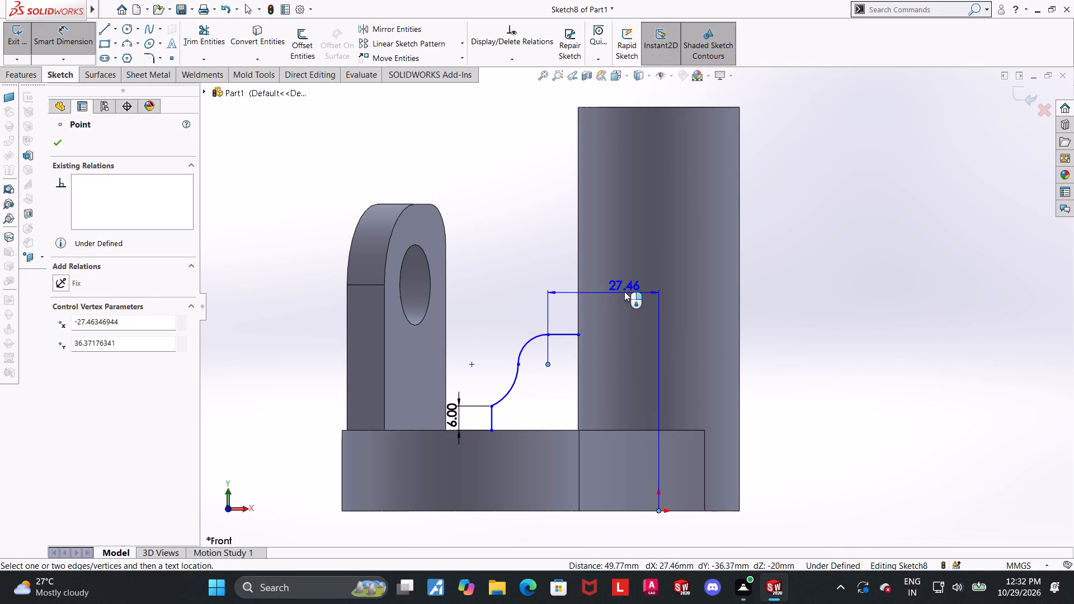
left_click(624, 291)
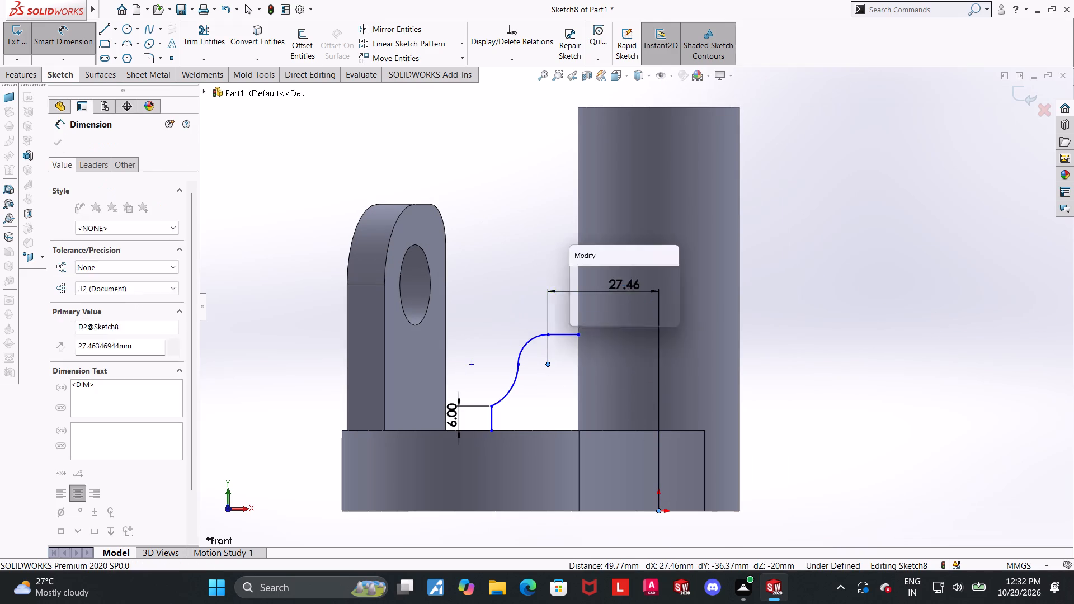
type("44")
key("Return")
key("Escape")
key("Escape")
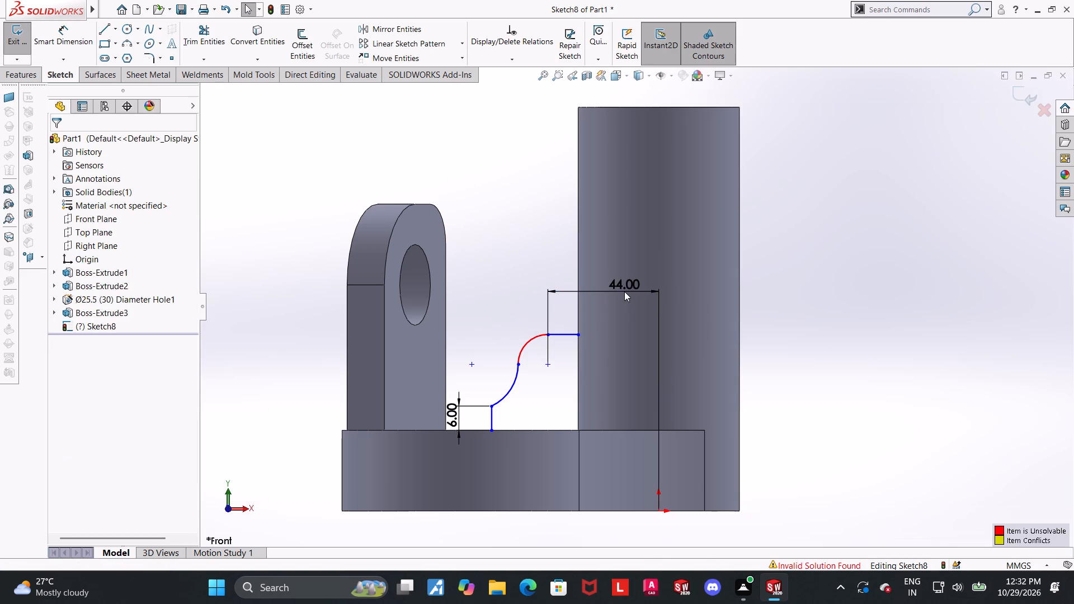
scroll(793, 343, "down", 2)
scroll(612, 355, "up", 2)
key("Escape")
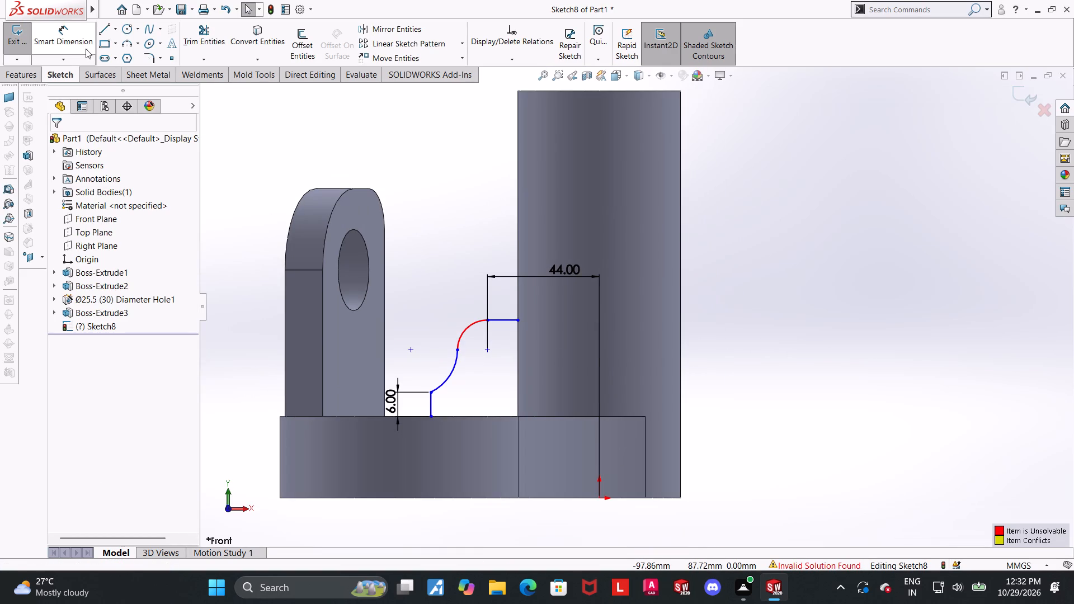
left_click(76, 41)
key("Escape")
Trim away the upper arc, leaving the horizontal line, the lower arc and the vertical line.
left_click(195, 39)
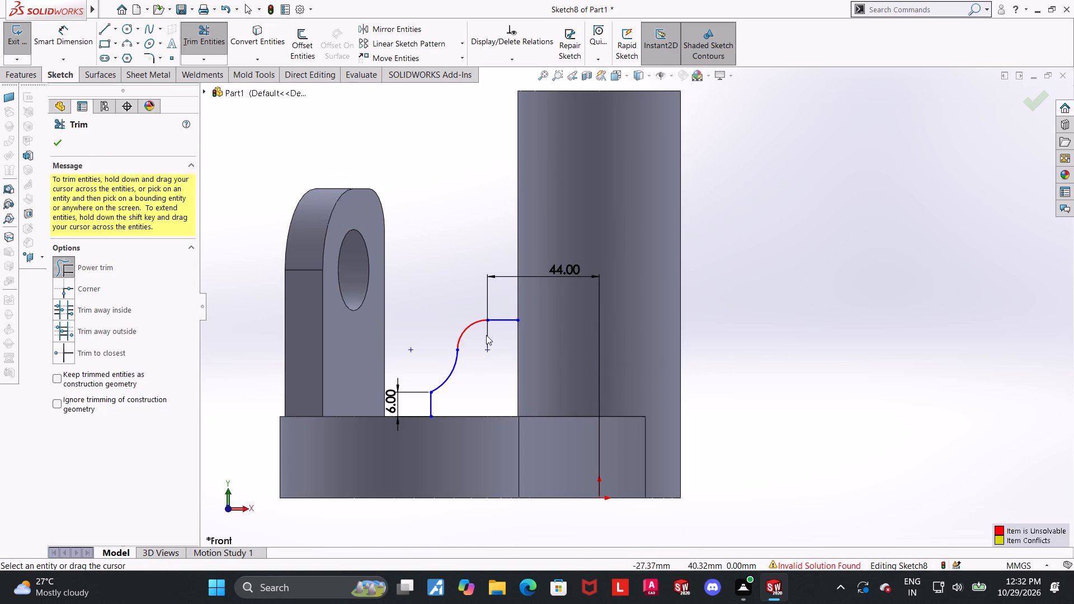
left_click_drag(469, 329, 454, 301)
key("Escape")
left_click_drag(472, 345, 436, 302)
left_click_drag(475, 339, 412, 314)
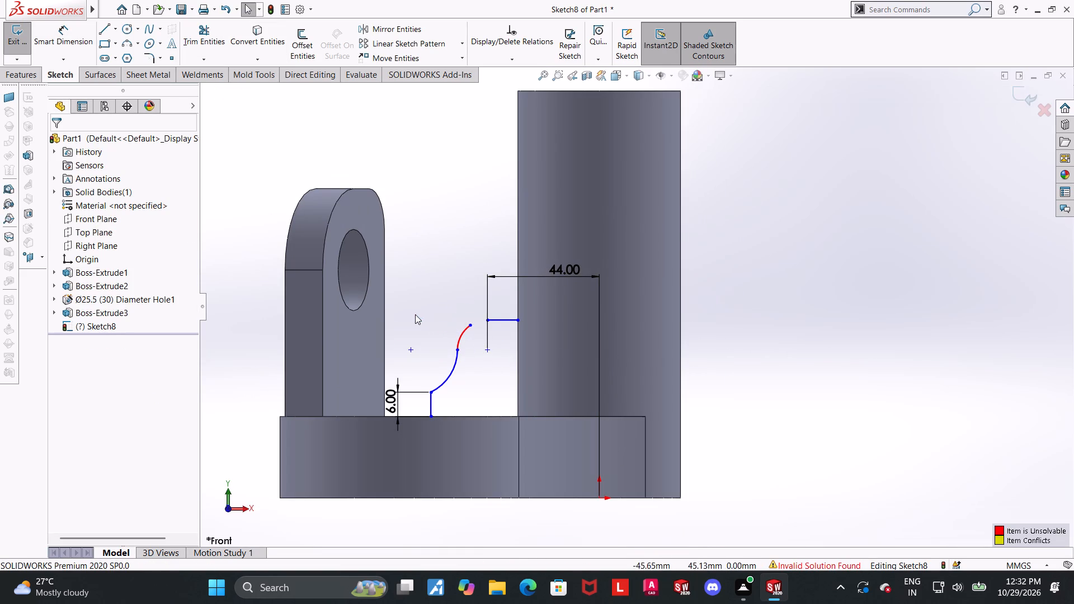
key("Escape")
scroll(447, 315, "down", 3)
left_click(198, 26)
left_click_drag(523, 352, 381, 268)
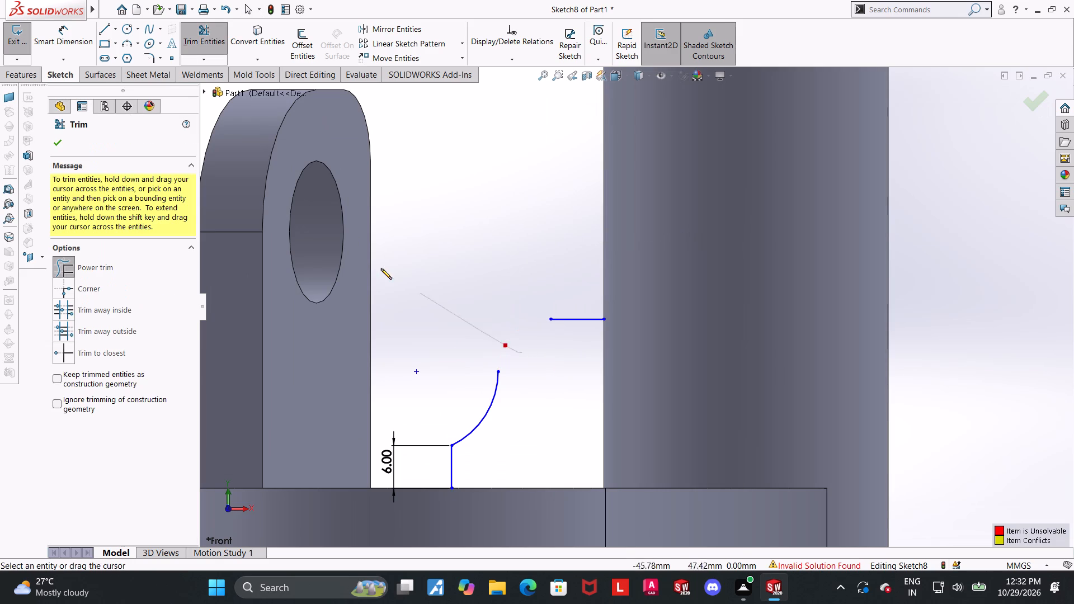
left_click_drag(381, 268, 380, 268)
key("Escape")
scroll(551, 349, "up", 4)
scroll(849, 390, "up", 2)
scroll(760, 331, "down", 2)
key("Escape")
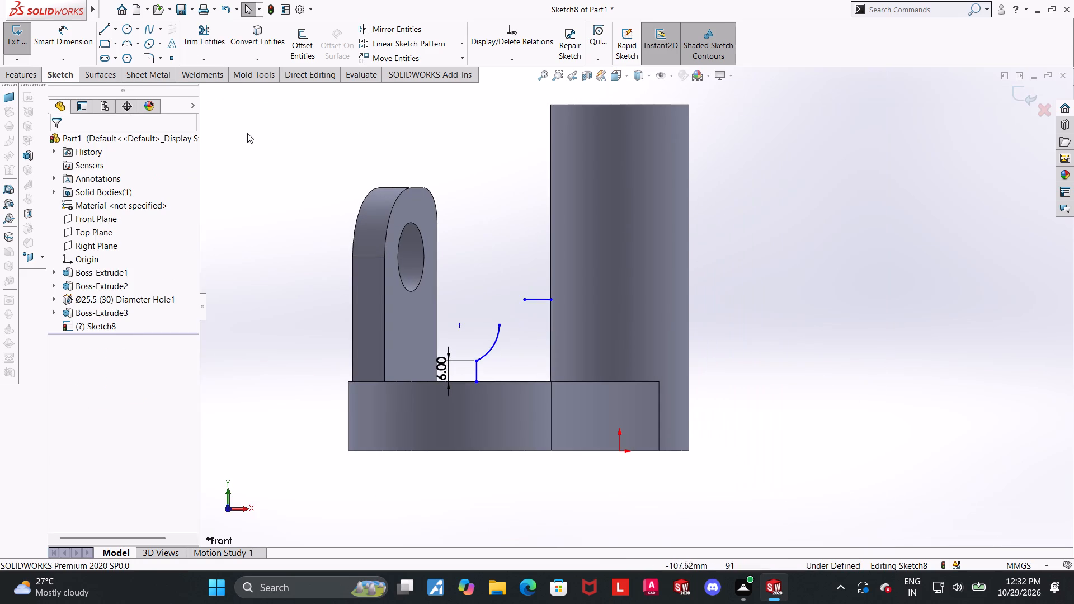
Dimension the horizontal distance from the horizontal line's free end to the origin as 44 mm.
left_click(66, 22)
left_click(67, 32)
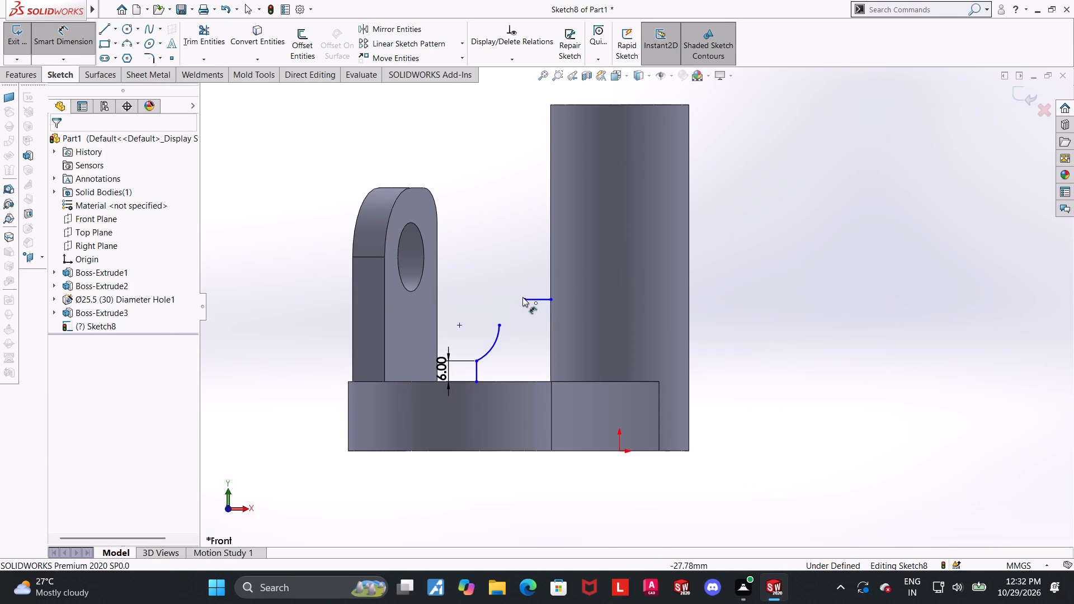
left_click(522, 297)
left_click(616, 454)
left_click(565, 246)
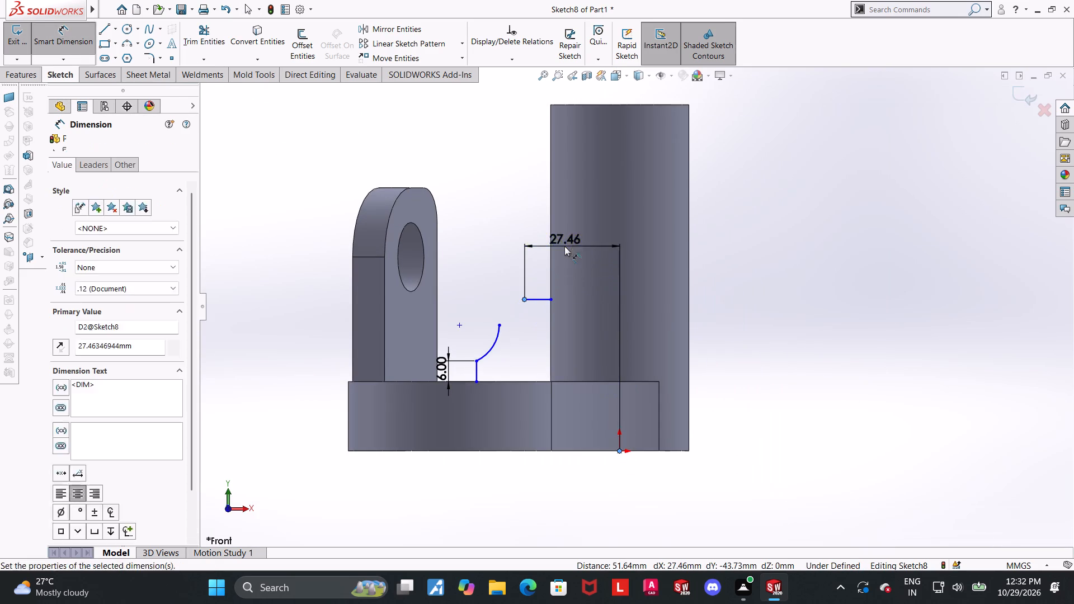
type("44")
key("Return")
key("Escape")
left_click(728, 334)
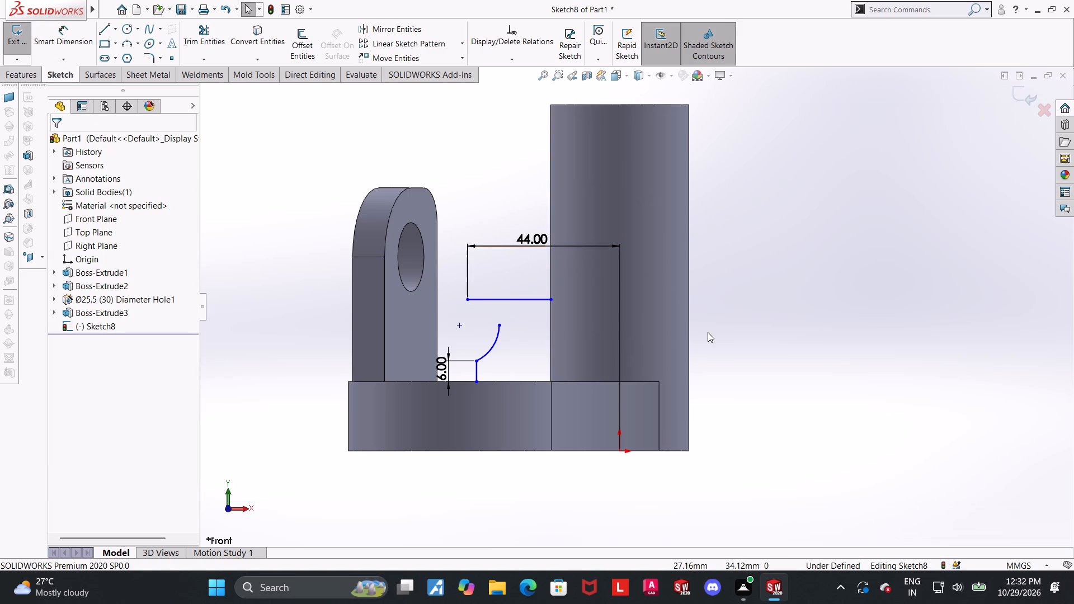
Move the 6 mm vertical line along the base's top edge to about 57 mm horizontally from the origin.
left_click_drag(498, 325, 492, 327)
left_click_drag(476, 370, 469, 366)
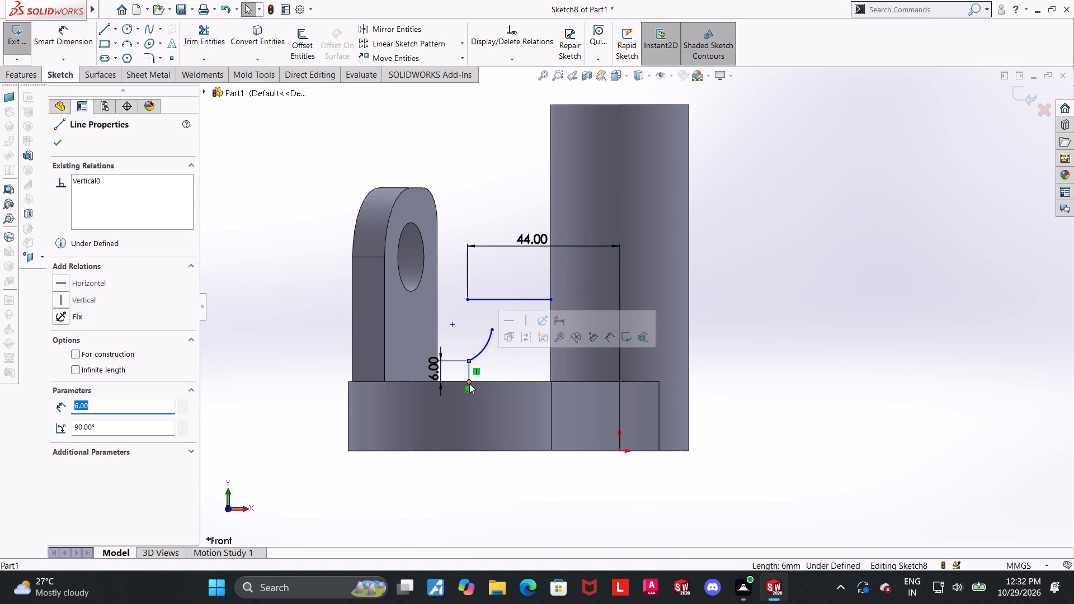
left_click_drag(468, 384, 421, 379)
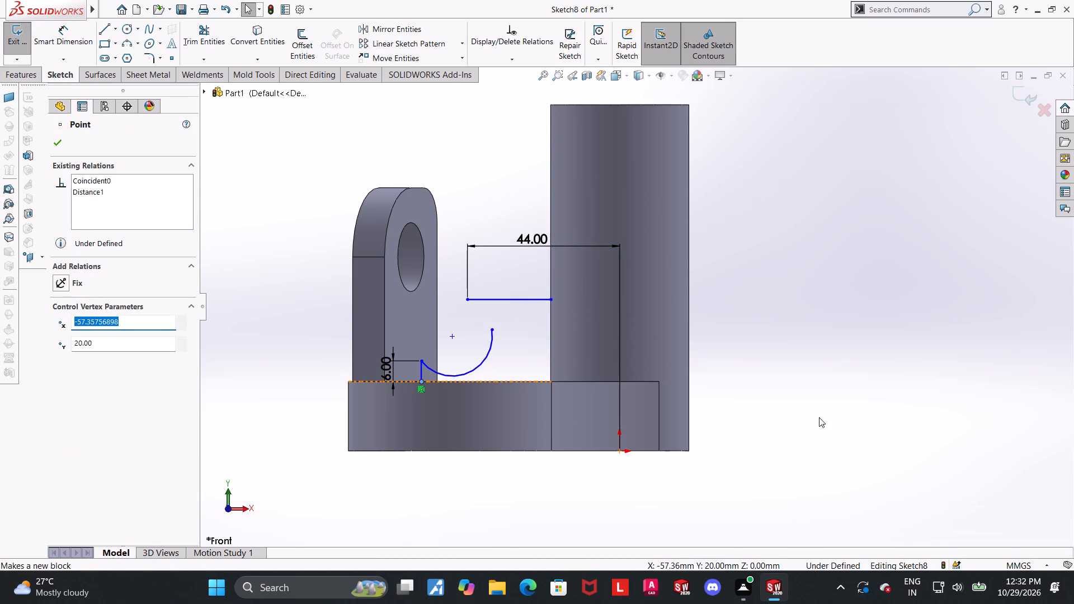
left_click(823, 415)
Join the arc's upper endpoint to the free end of the horizontal line.
left_click_drag(492, 327, 458, 326)
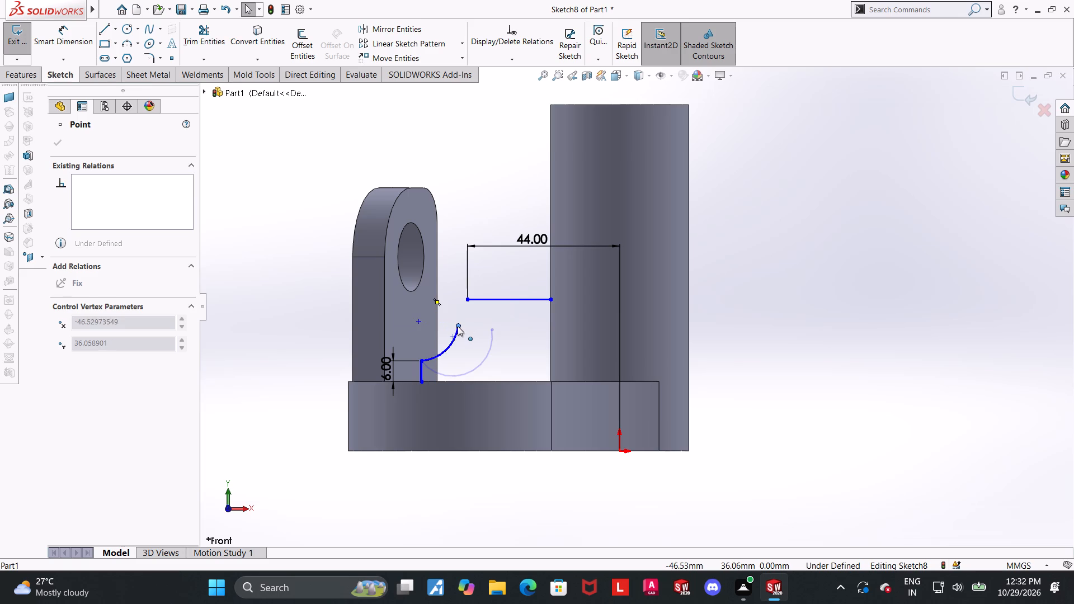
left_click_drag(458, 326, 460, 325)
left_click_drag(460, 325, 468, 315)
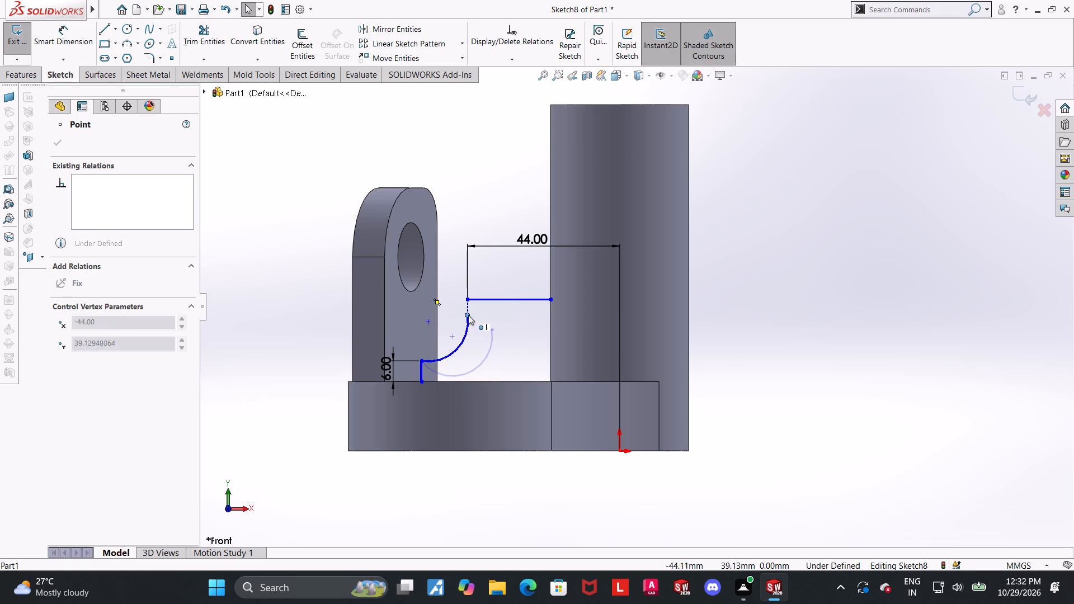
left_click_drag(468, 315, 467, 300)
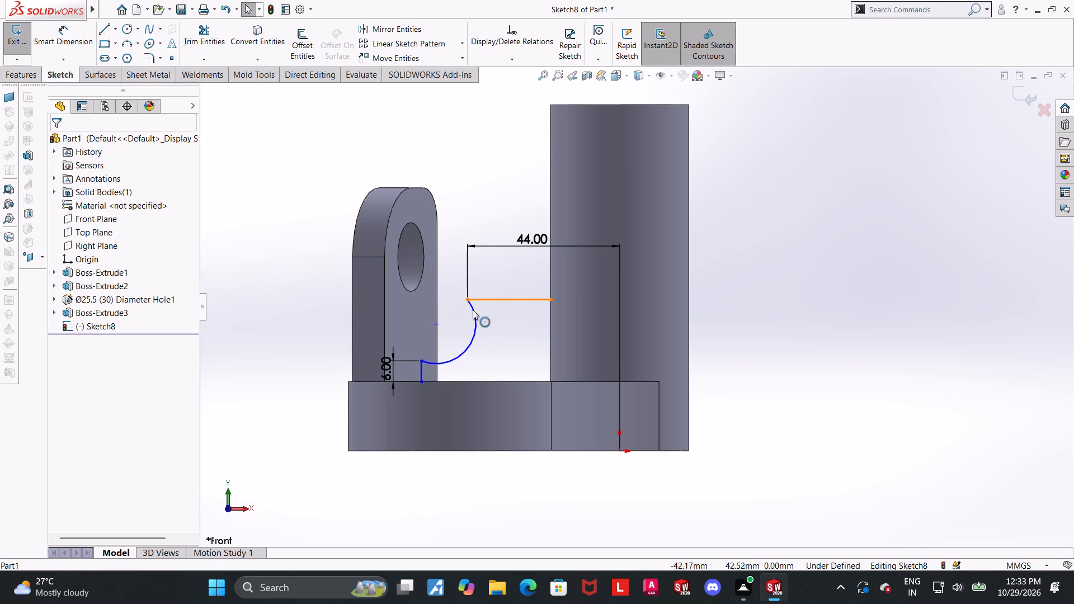
Add a horizontal relation between the arc's centre and its junction with the horizontal line.
left_click(437, 324)
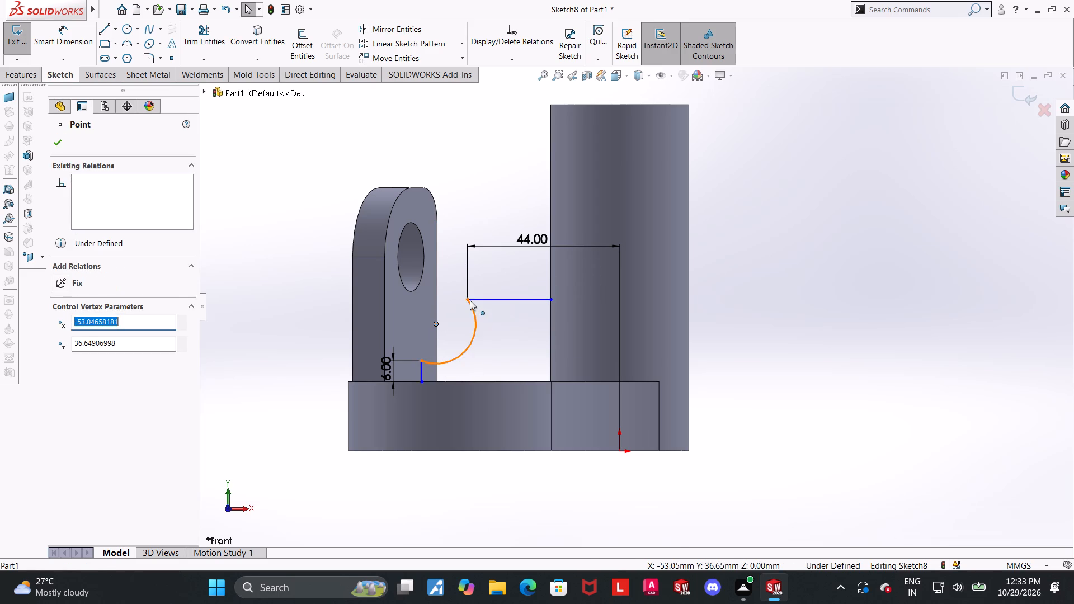
left_click(470, 300, "ctrl")
left_click(57, 337)
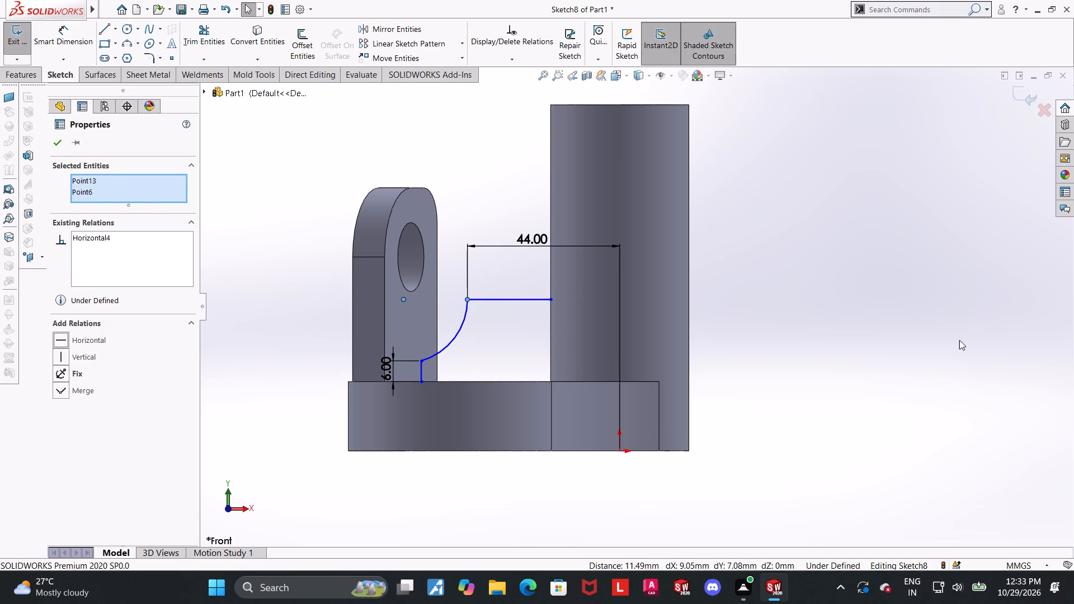
left_click(959, 340)
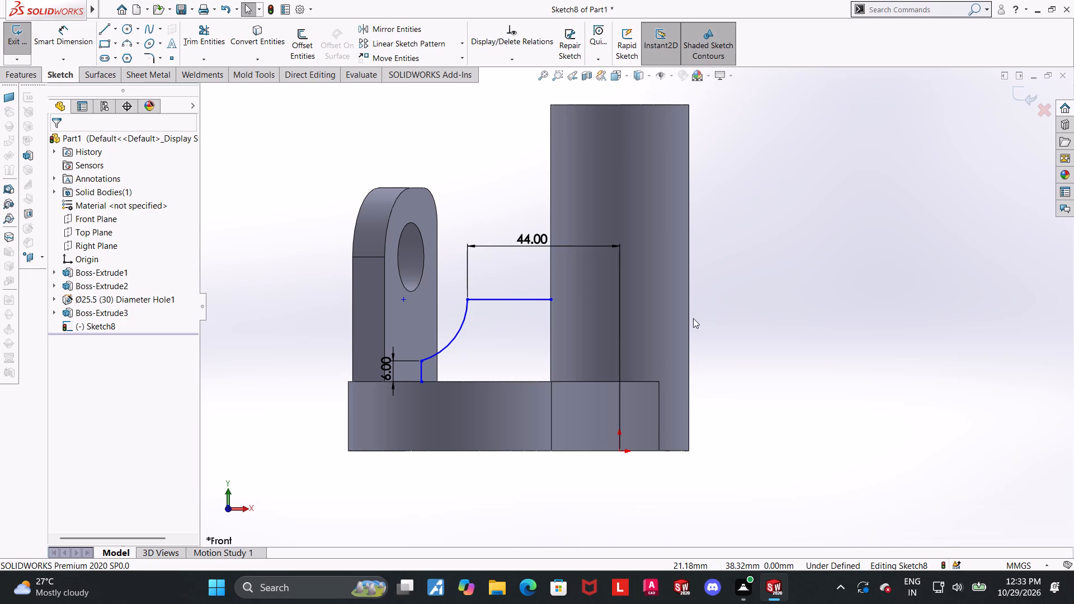
Dimension the radius of the arc joining the 6 mm vertical line to the horizontal line as 22 mm.
scroll(694, 303, "down", 1)
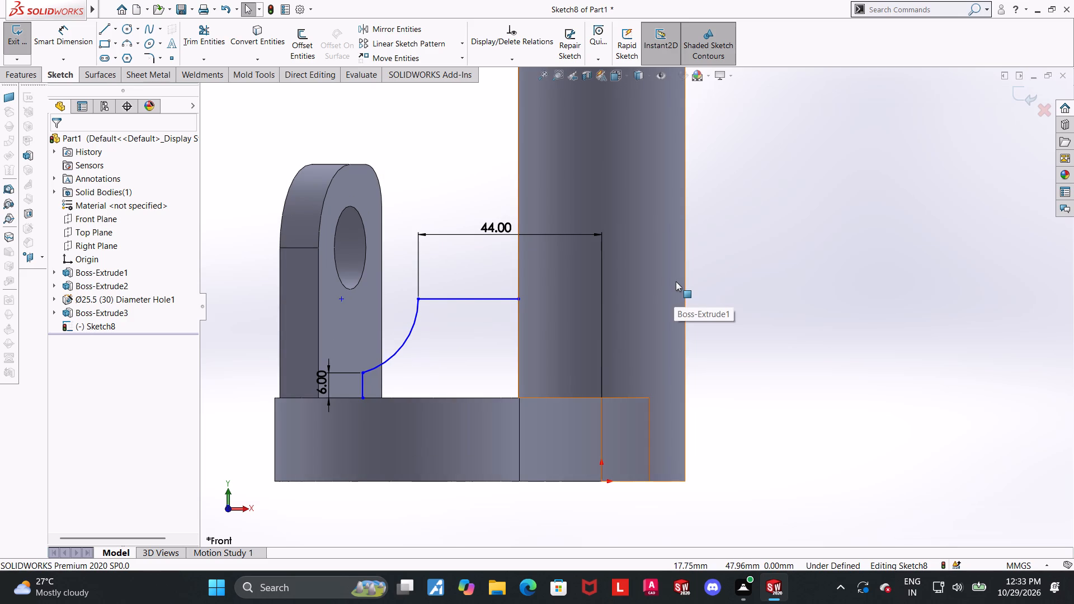
left_click(54, 39)
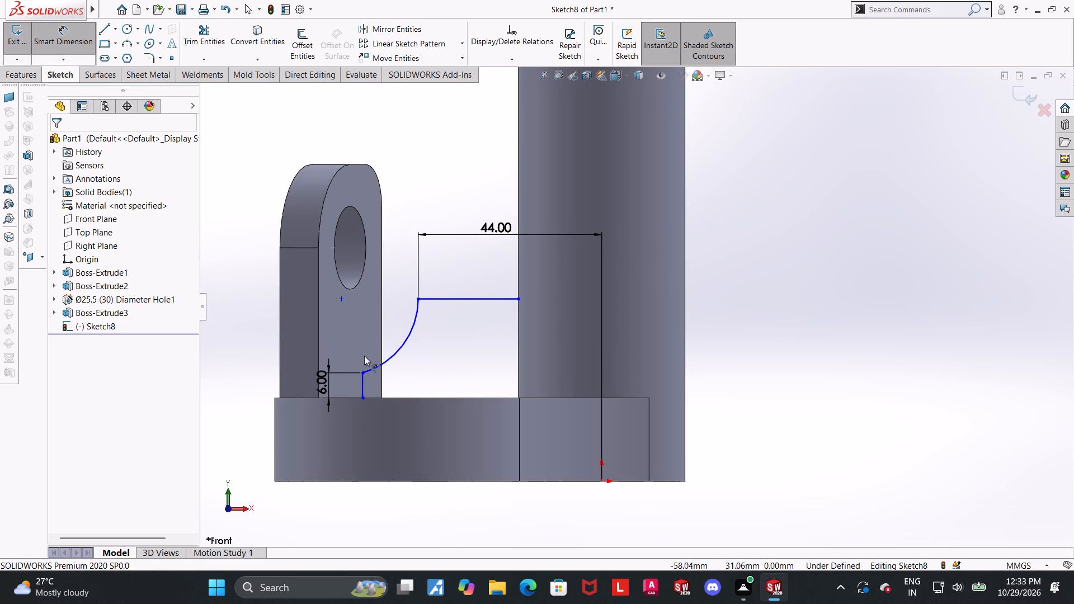
left_click(385, 365)
left_click(384, 352)
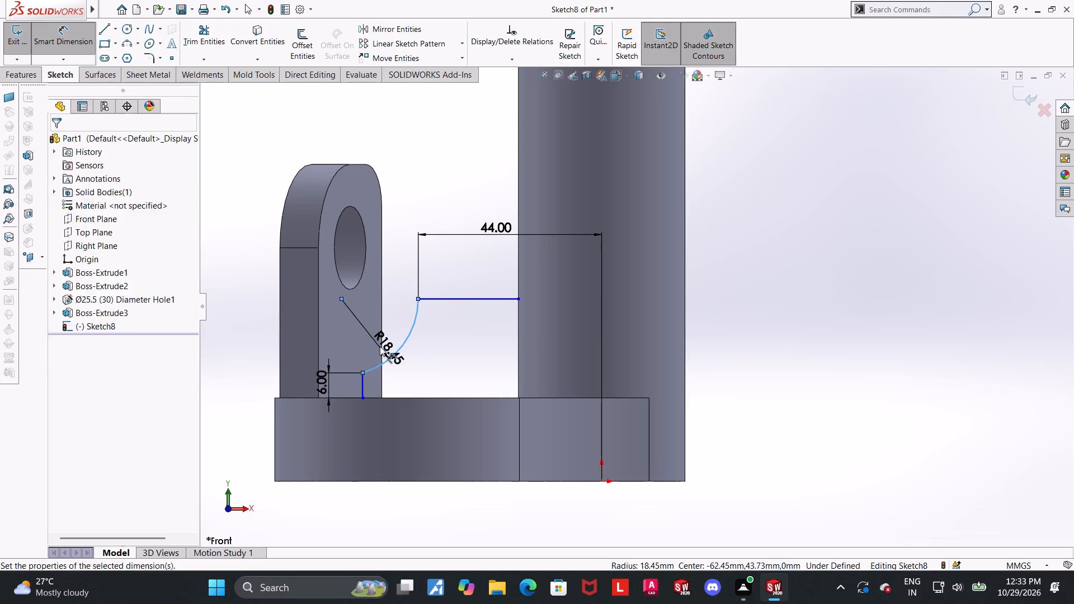
type("22")
key("Return")
key("Escape")
left_click(858, 310)
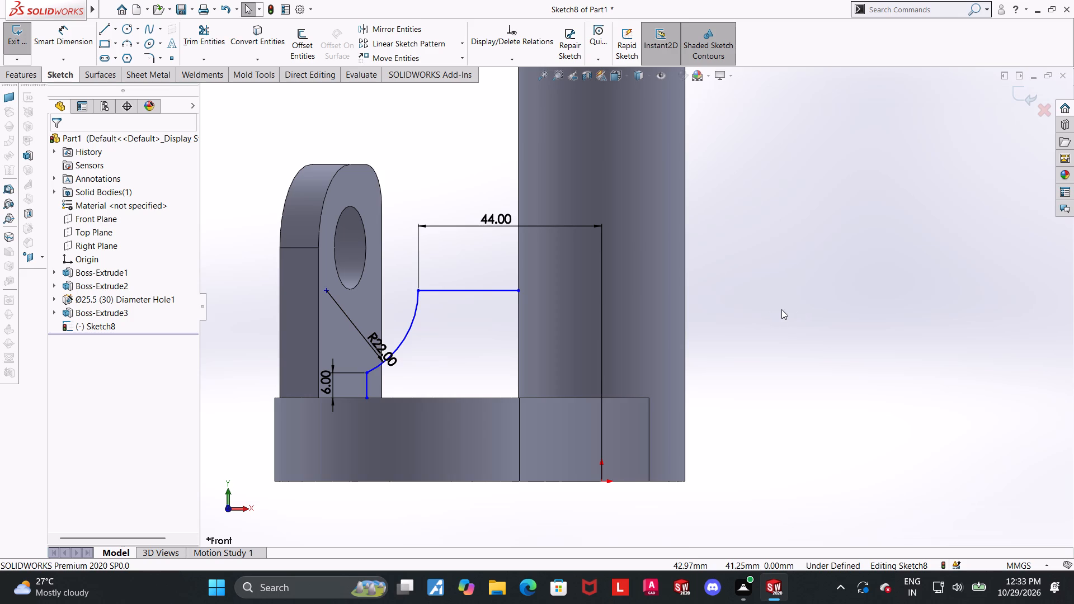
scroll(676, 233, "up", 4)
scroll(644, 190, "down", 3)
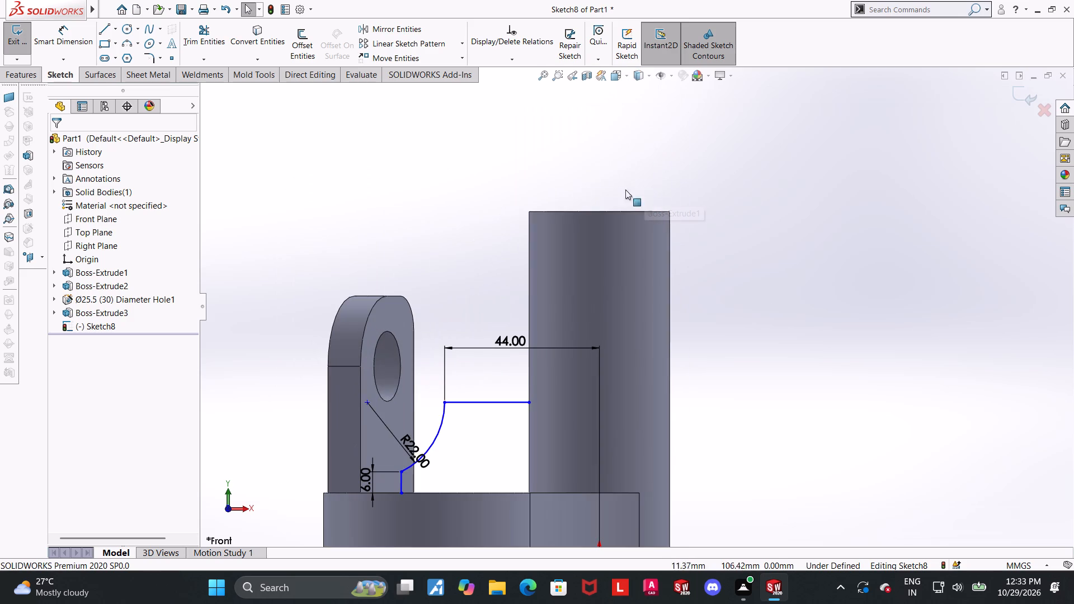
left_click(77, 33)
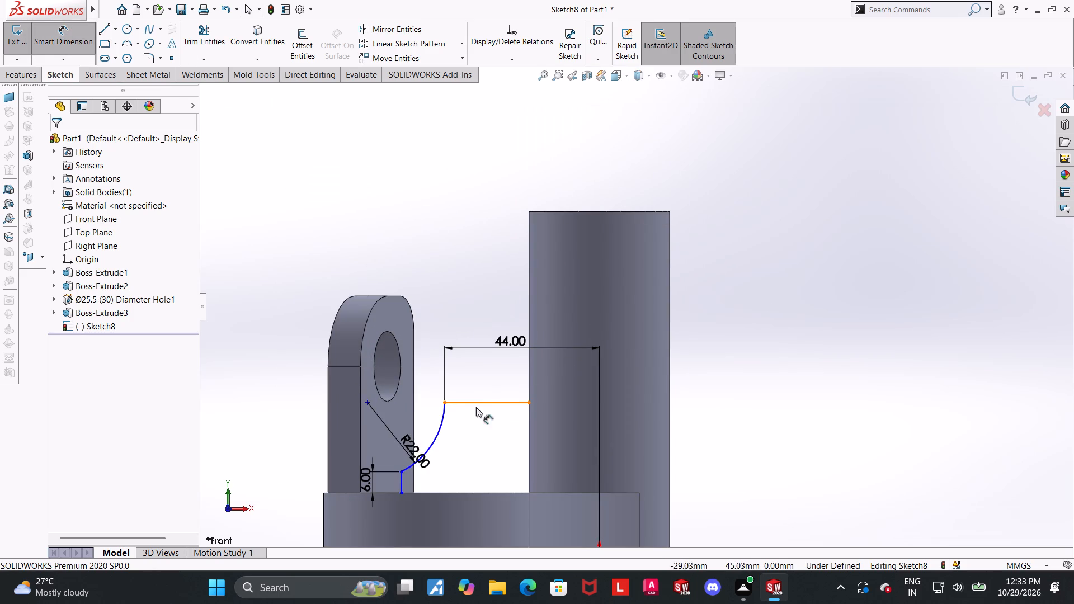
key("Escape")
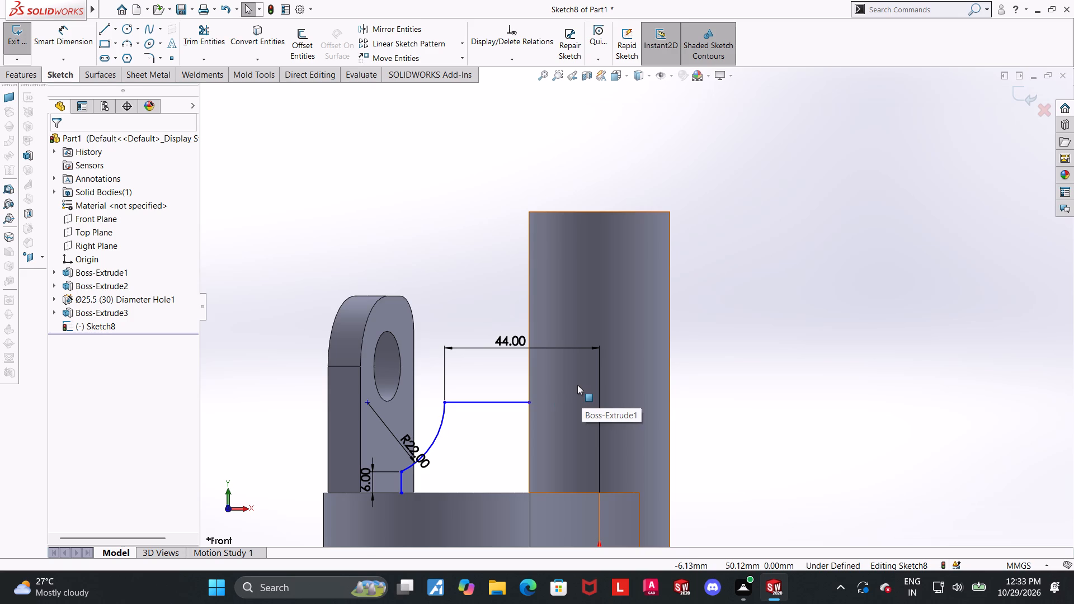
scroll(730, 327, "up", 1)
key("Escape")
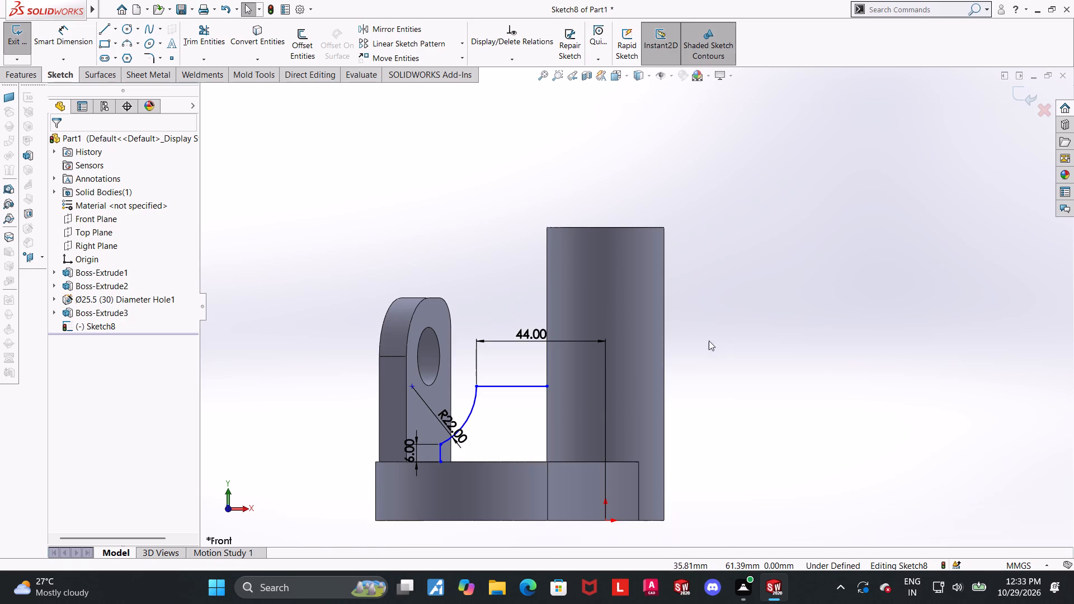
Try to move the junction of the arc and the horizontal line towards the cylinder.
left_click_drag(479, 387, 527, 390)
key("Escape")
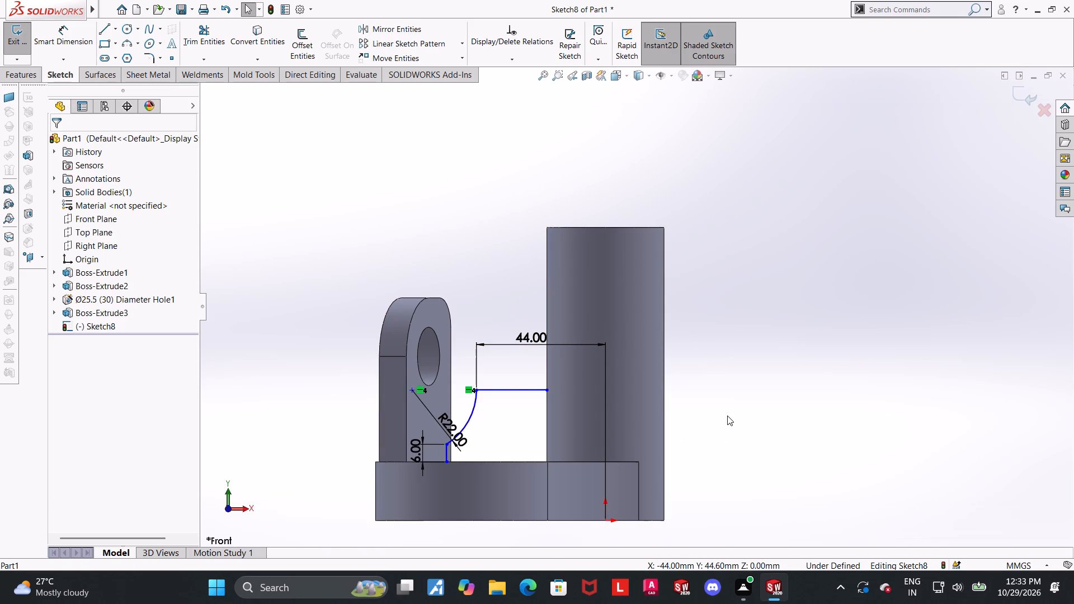
Delete the 44 mm horizontal dimension between the arc–line junction and the origin.
right_click(524, 334)
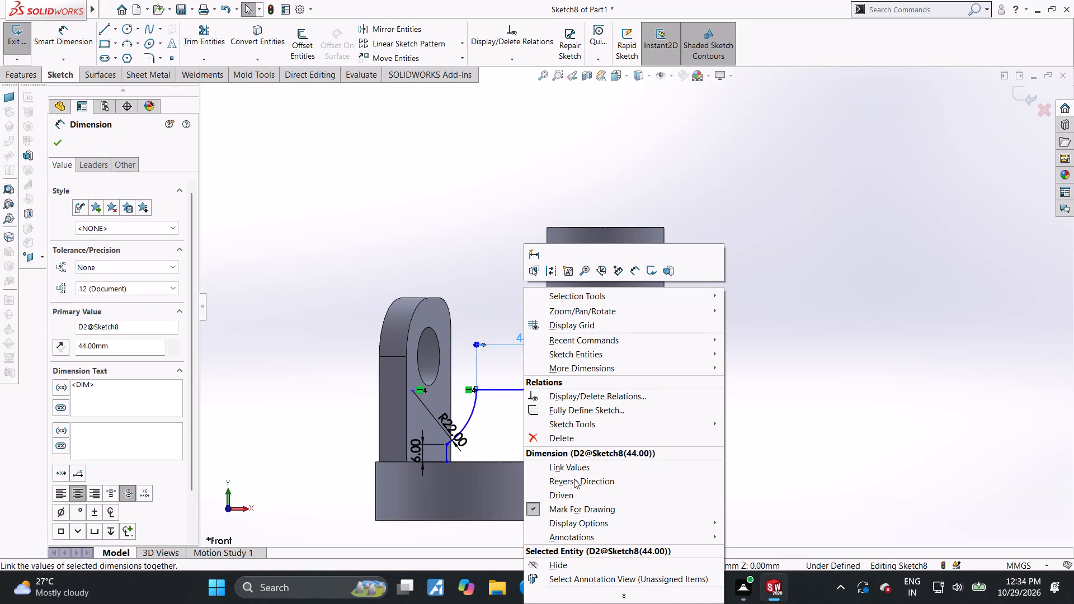
left_click(564, 437)
key("Escape")
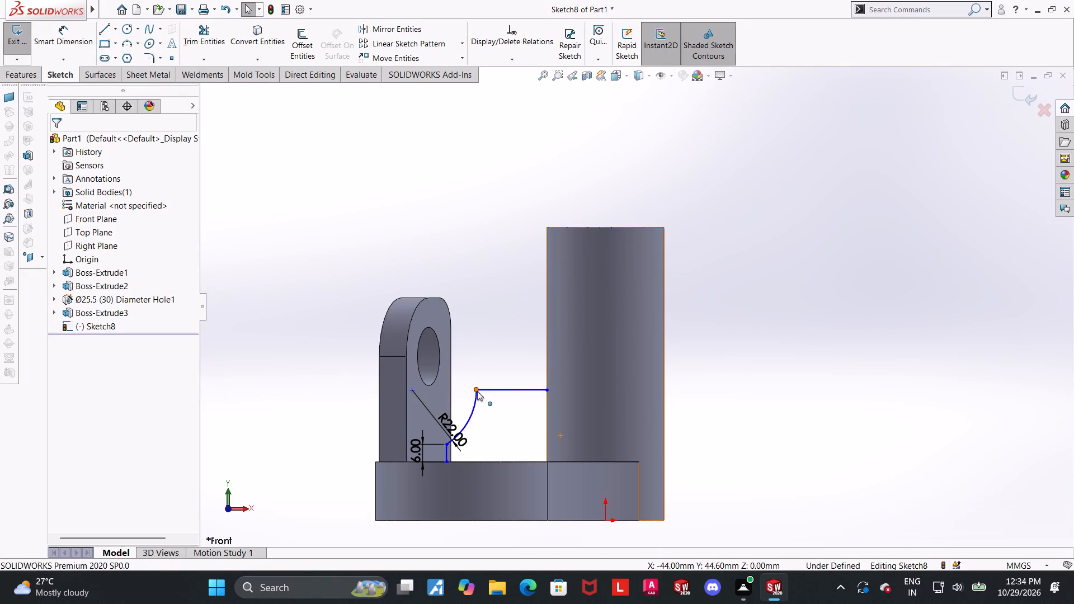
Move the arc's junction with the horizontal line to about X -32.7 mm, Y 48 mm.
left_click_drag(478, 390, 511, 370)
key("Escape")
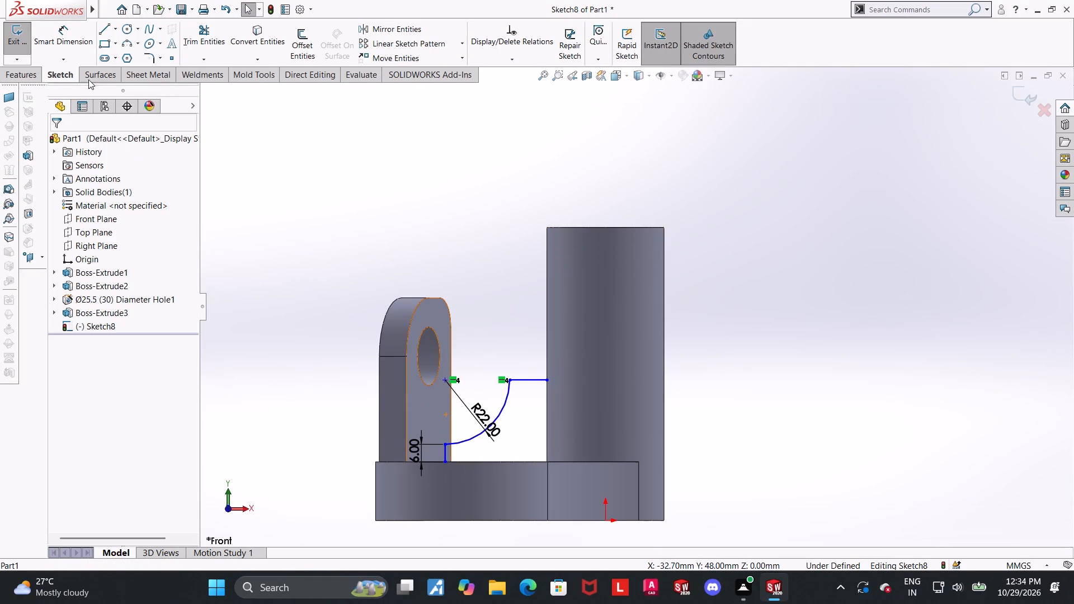
Dimension the horizontal distance from the 6 mm vertical line to the origin as 44 mm.
left_click(51, 27)
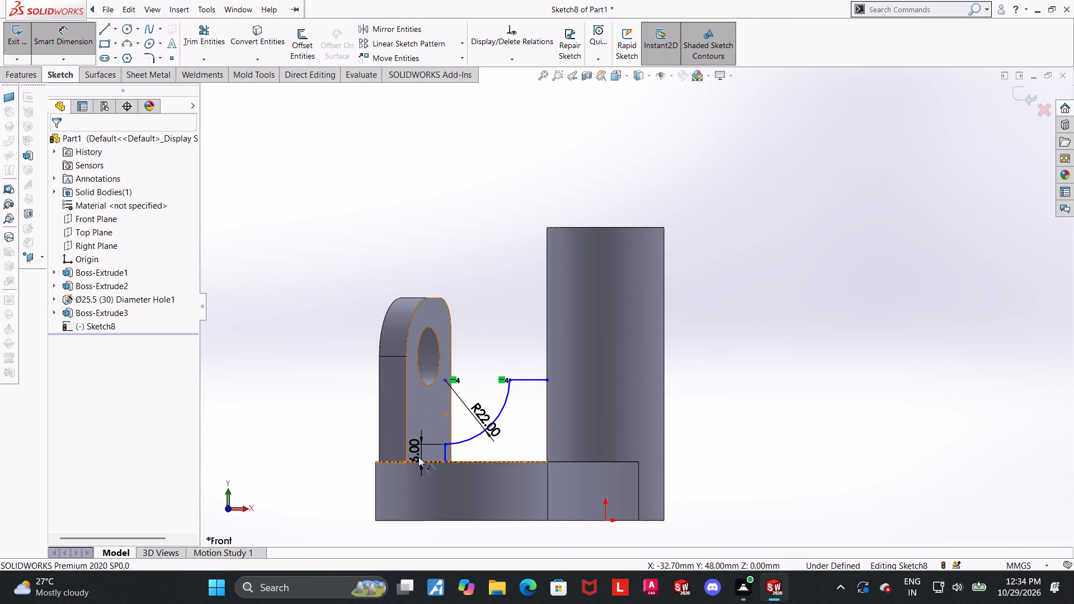
left_click(442, 451)
left_click(604, 517)
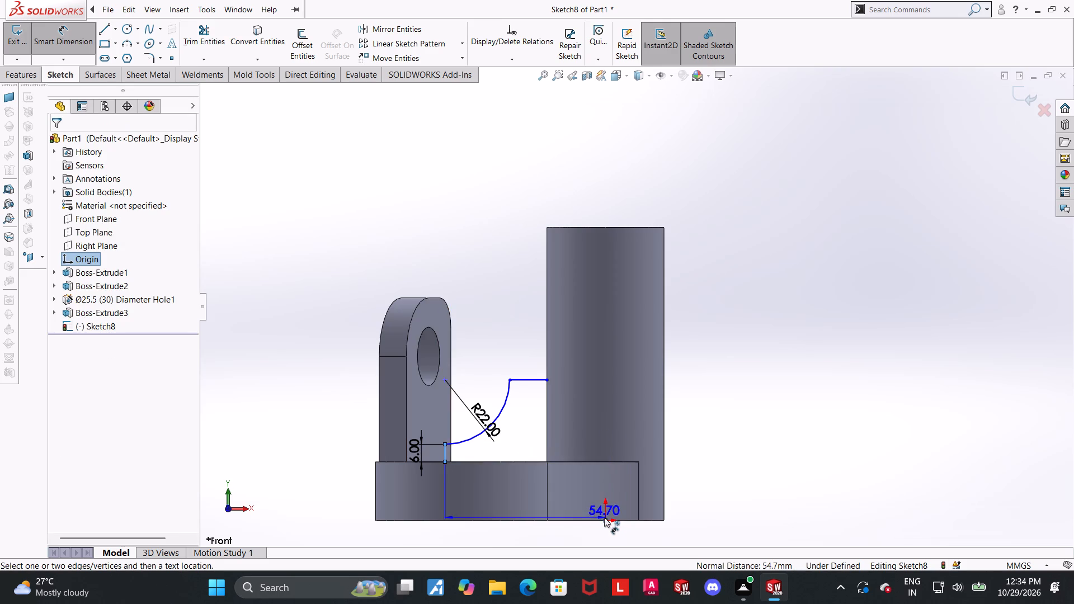
scroll(601, 526, "up", 2)
left_click(597, 498)
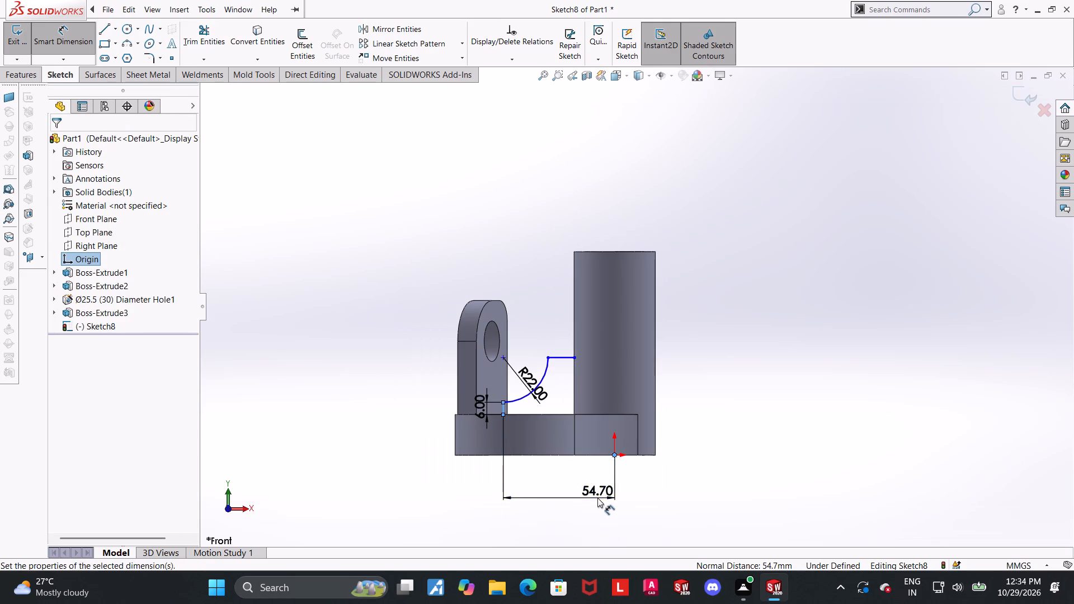
type("44")
key("Return")
key("Escape")
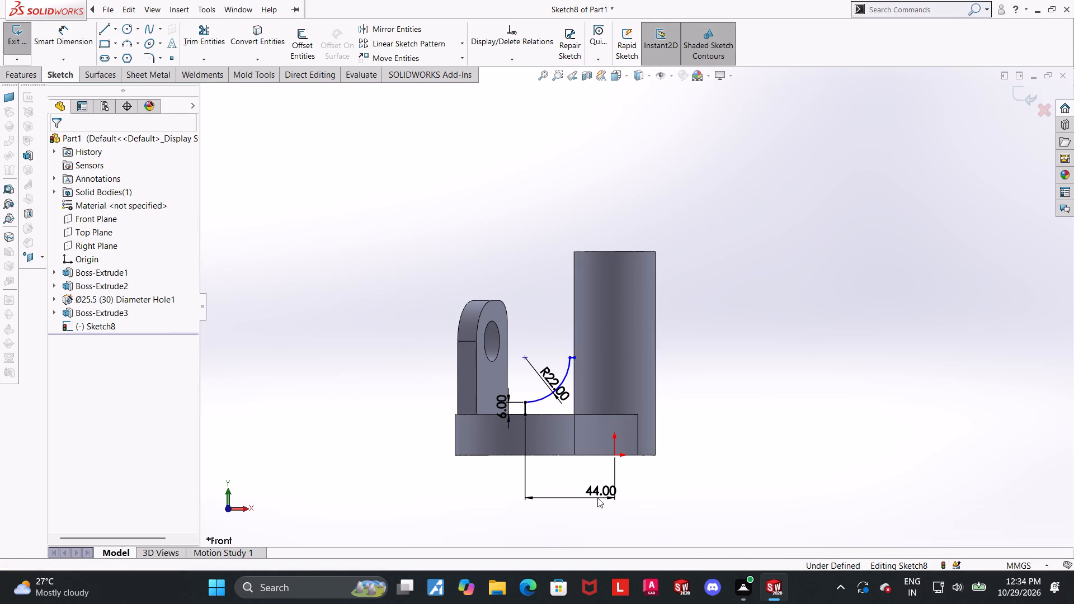
left_click(682, 409)
Move the arc's junction with the horizontal line away from the cylinder to about X -32 mm, Y 45.6 mm.
scroll(585, 428, "down", 3)
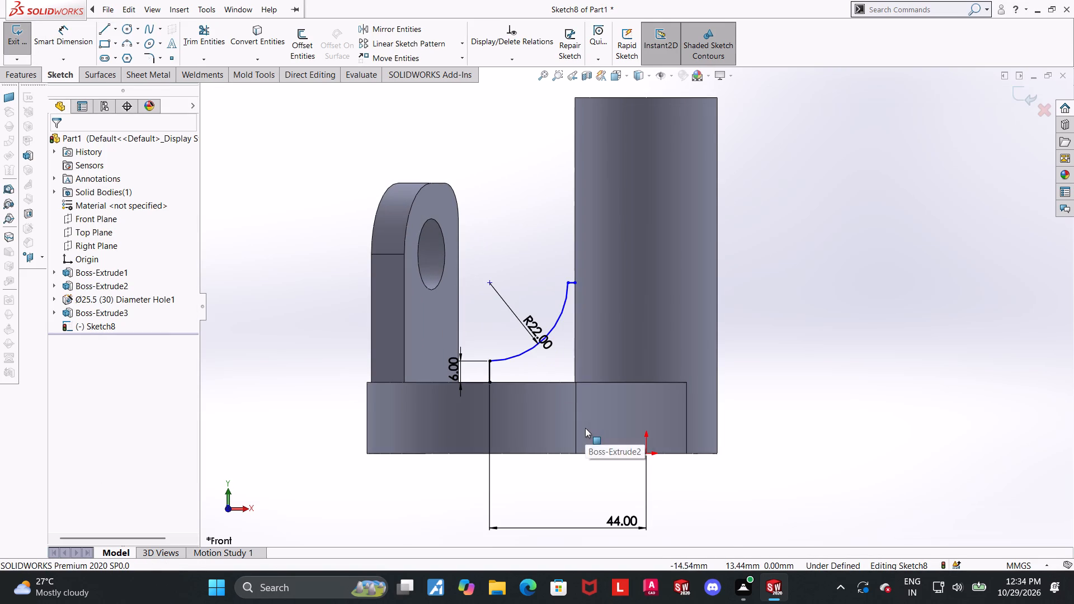
left_click_drag(567, 281, 541, 296)
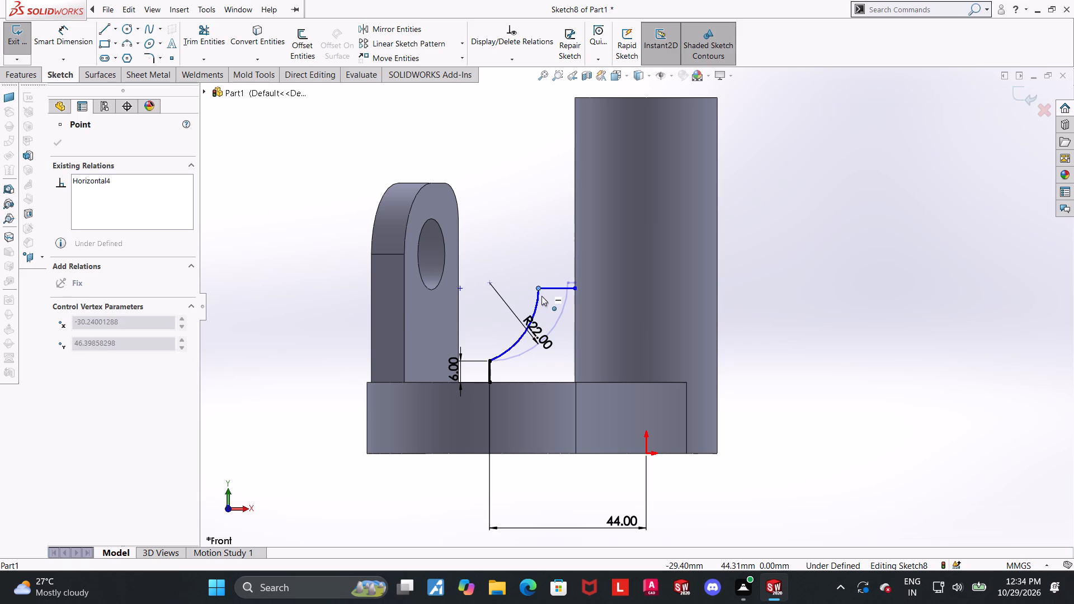
left_click_drag(541, 296, 538, 303)
key("Escape")
key("Escape")
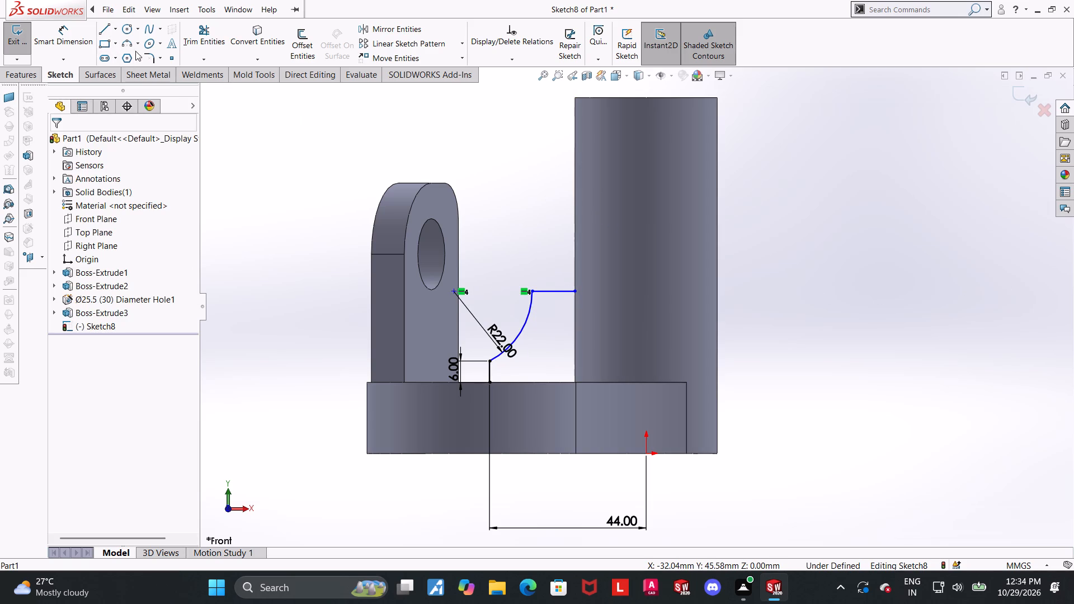
Add a 5 mm sketch fillet at the corner between the arc and the horizontal line.
left_click(150, 56)
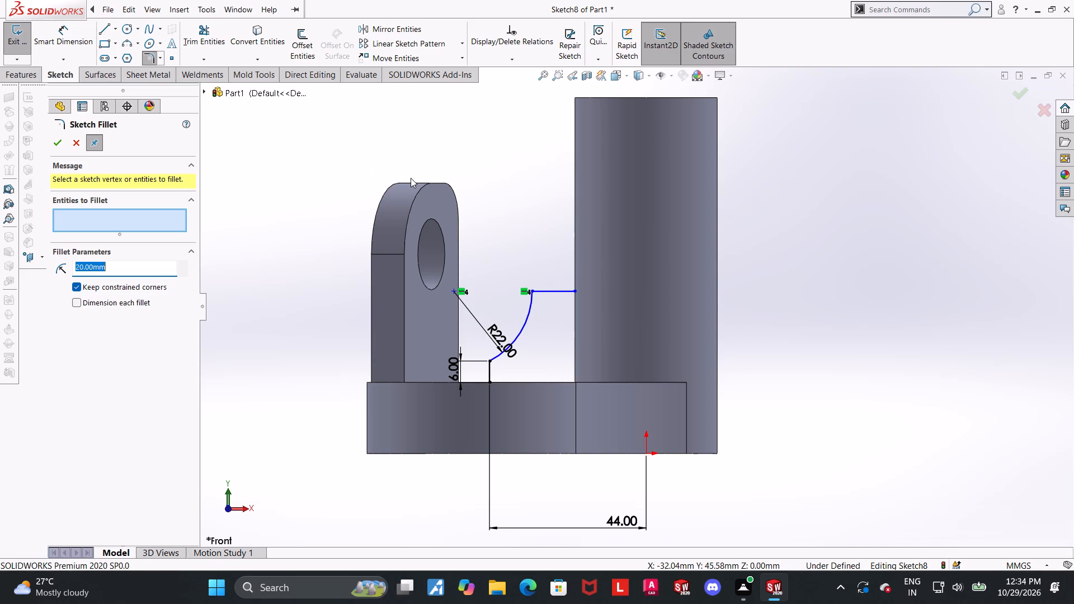
key("5")
key("Return")
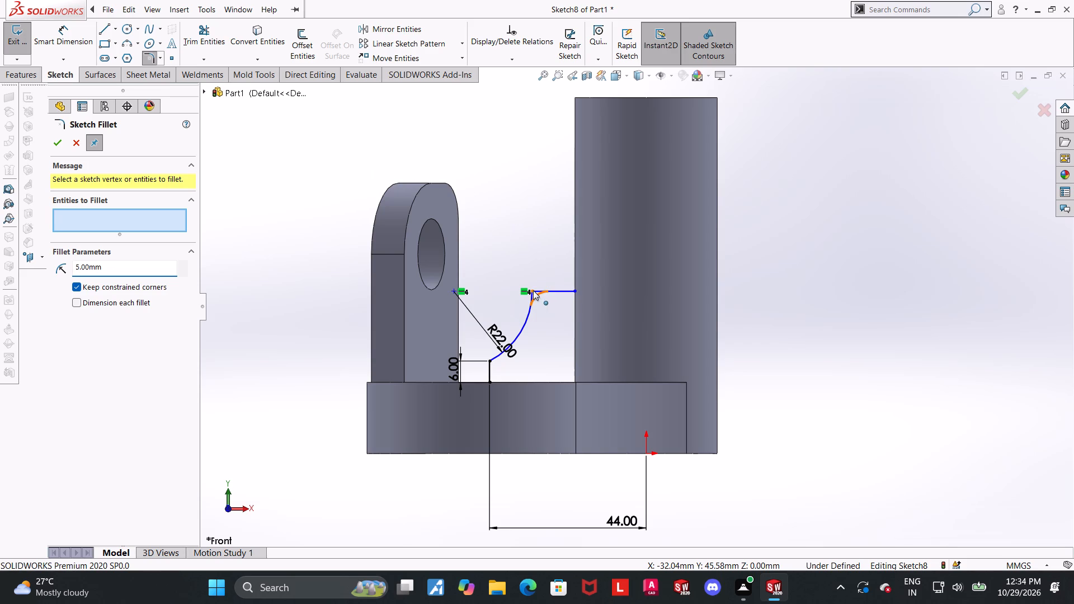
left_click(533, 290)
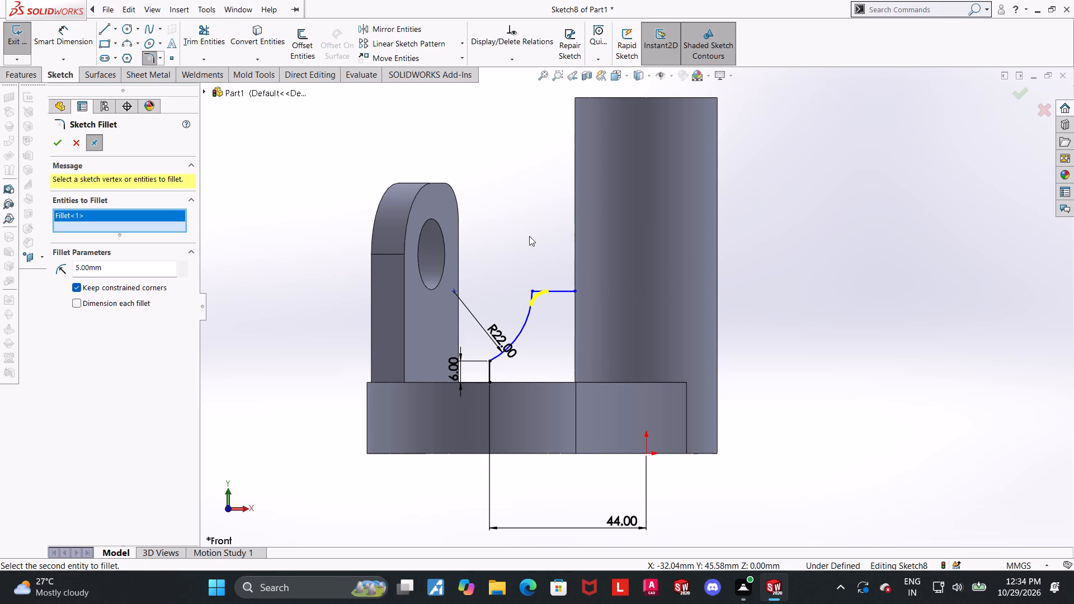
left_click(60, 140)
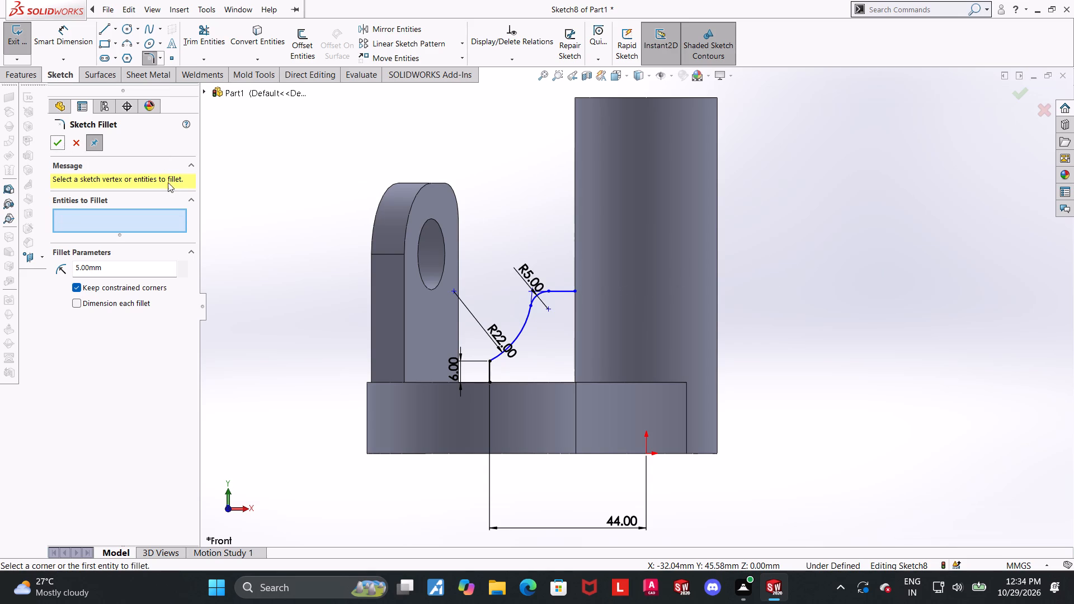
double_click(533, 276)
key("Escape")
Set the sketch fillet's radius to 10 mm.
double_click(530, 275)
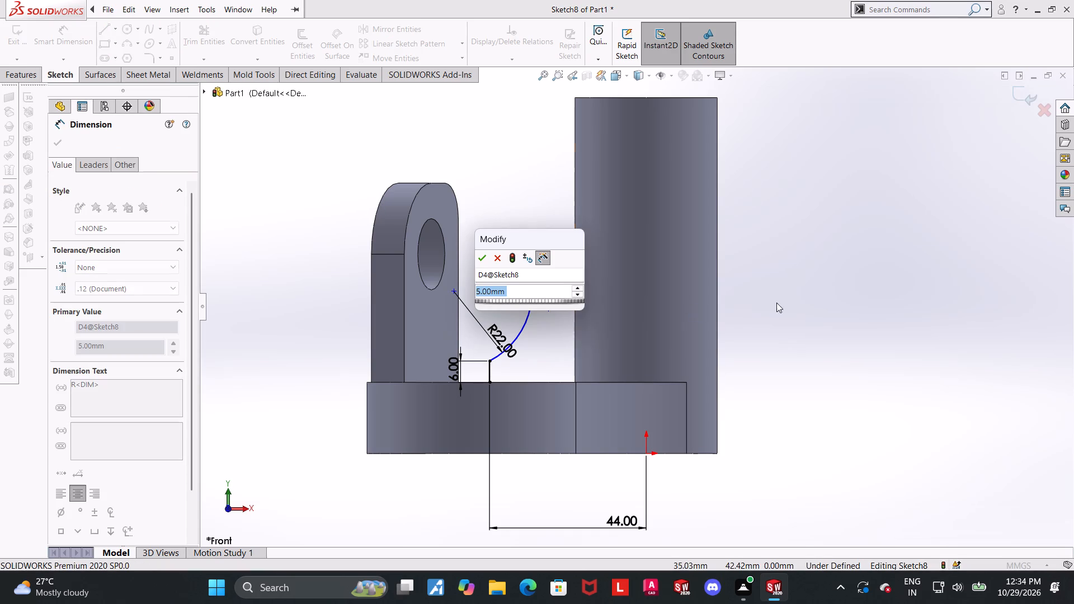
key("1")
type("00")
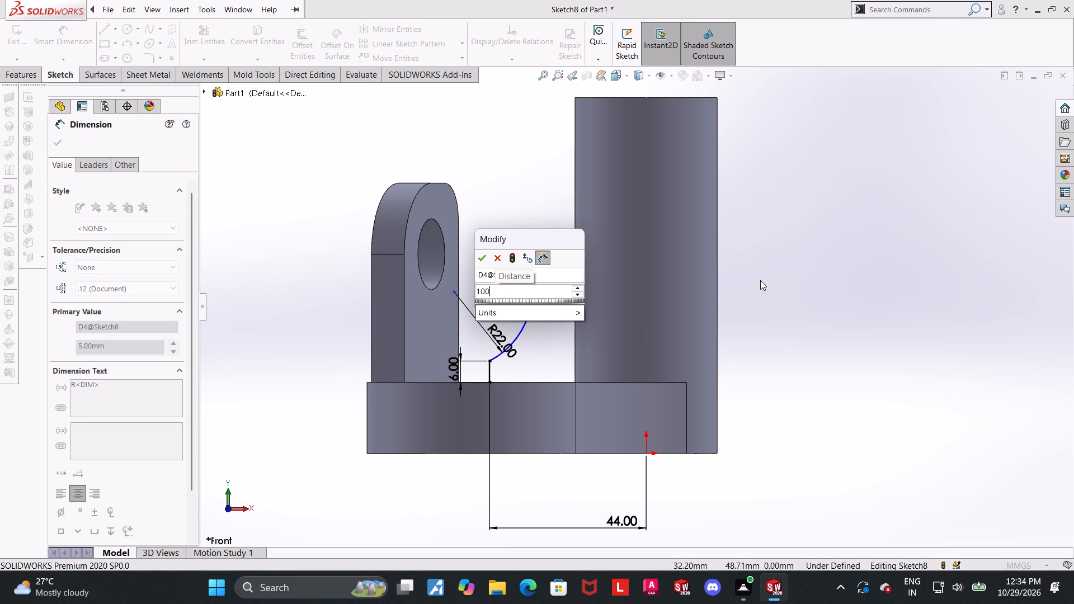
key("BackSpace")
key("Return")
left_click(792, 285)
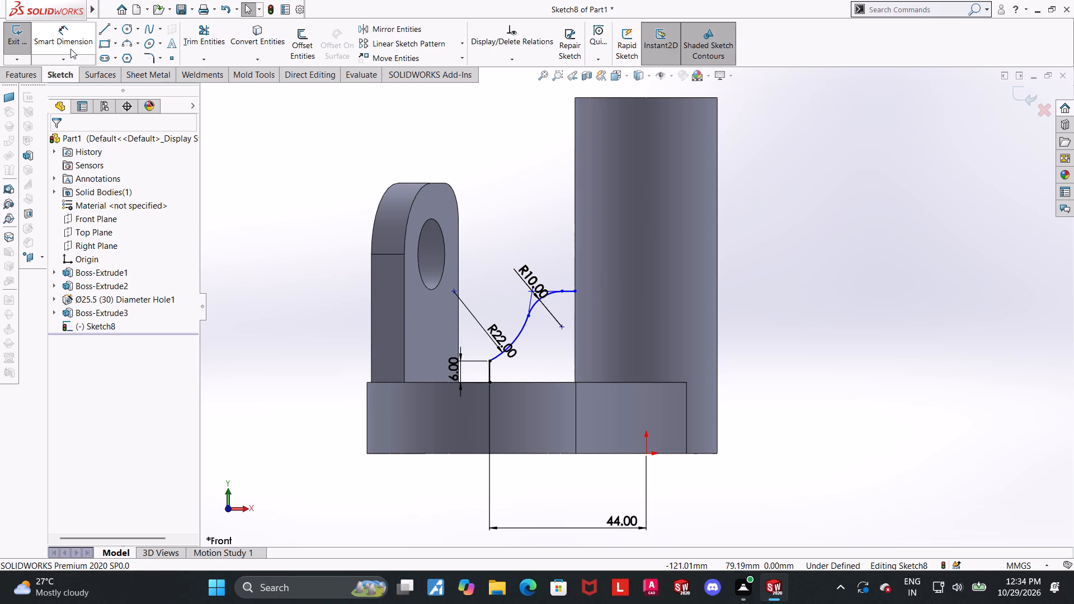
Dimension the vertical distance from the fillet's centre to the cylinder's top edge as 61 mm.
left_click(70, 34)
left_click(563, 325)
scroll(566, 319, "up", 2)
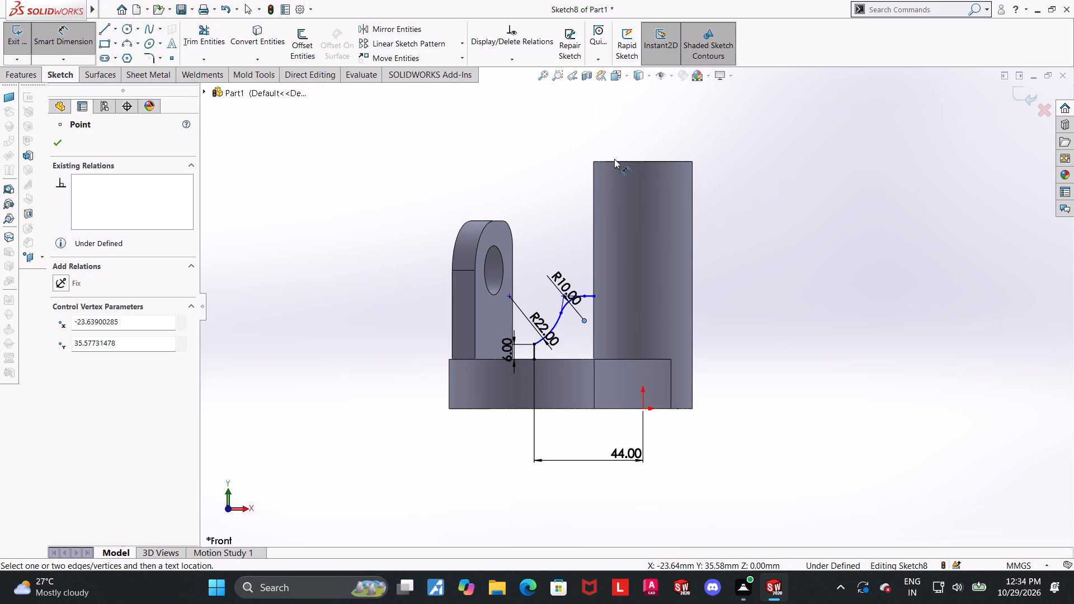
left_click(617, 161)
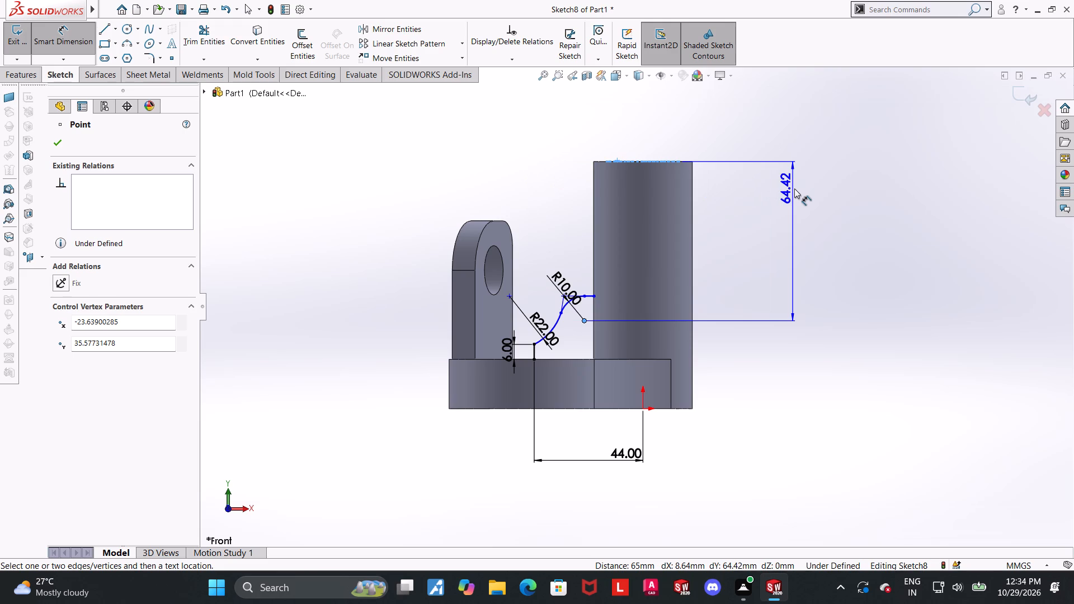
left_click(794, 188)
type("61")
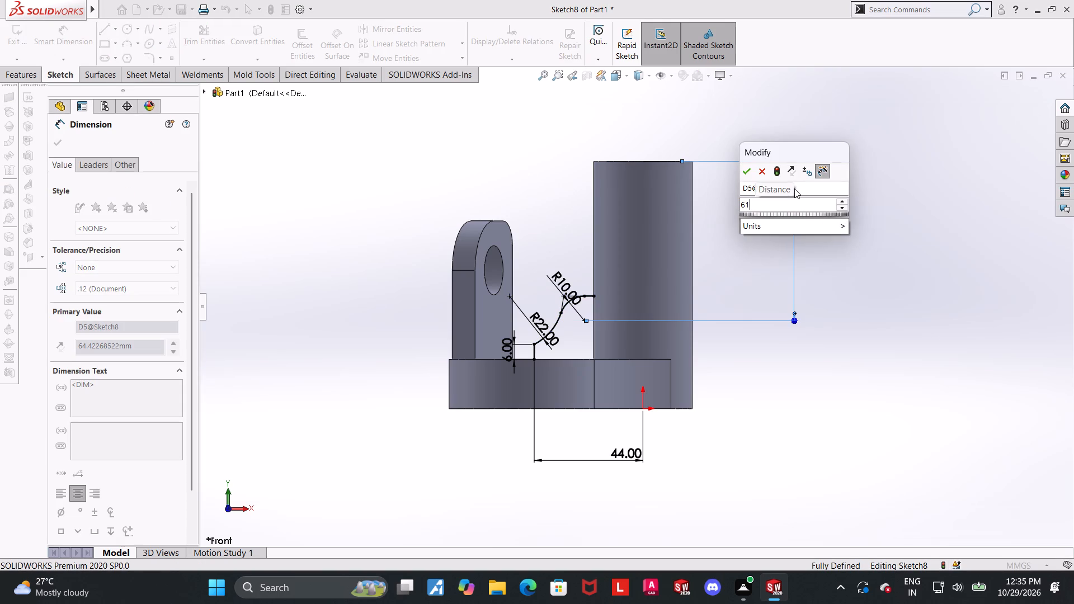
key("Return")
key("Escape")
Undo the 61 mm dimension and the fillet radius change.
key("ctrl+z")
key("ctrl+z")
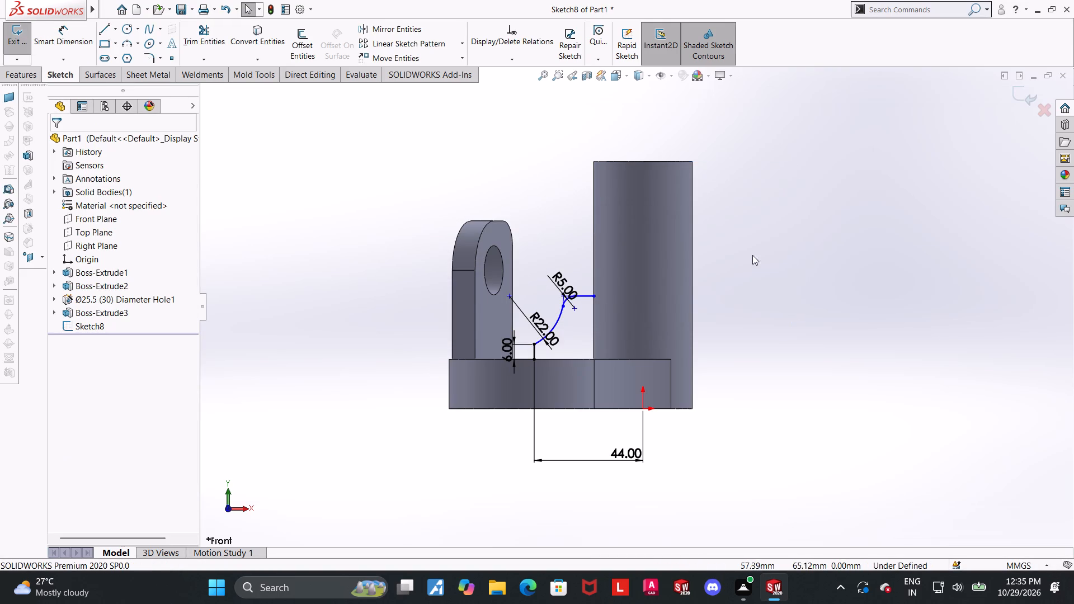
Dimension the vertical distance from the 5 mm fillet's centre to the cylinder's top edge as 61 mm.
scroll(637, 270, "down", 2)
key("Escape")
left_click(47, 32)
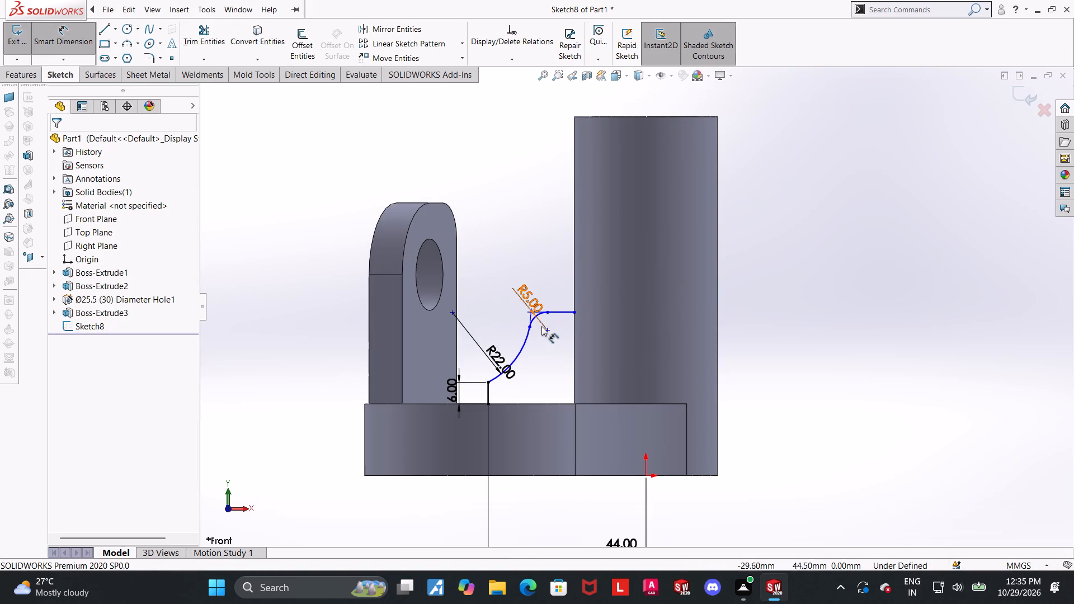
left_click(545, 331)
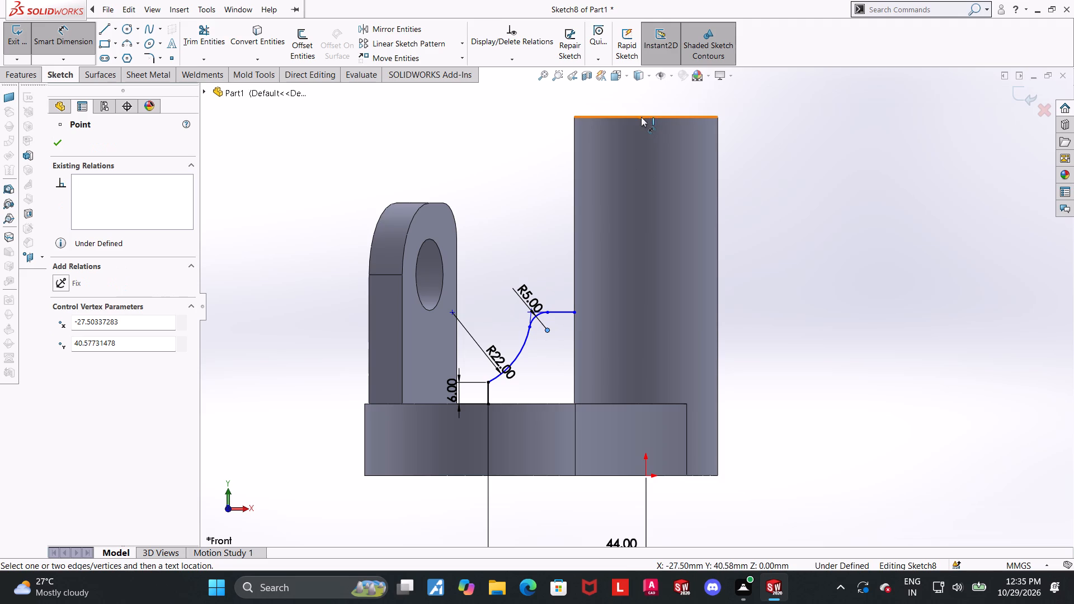
left_click(641, 117)
left_click(854, 196)
type("61")
key("Return")
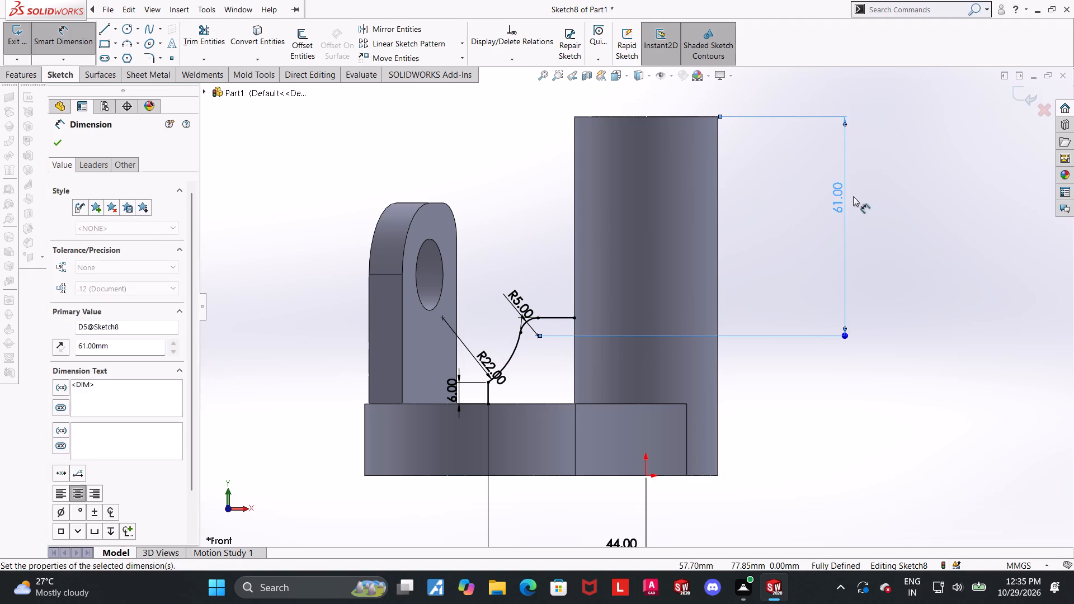
key("Escape")
key("Escape")
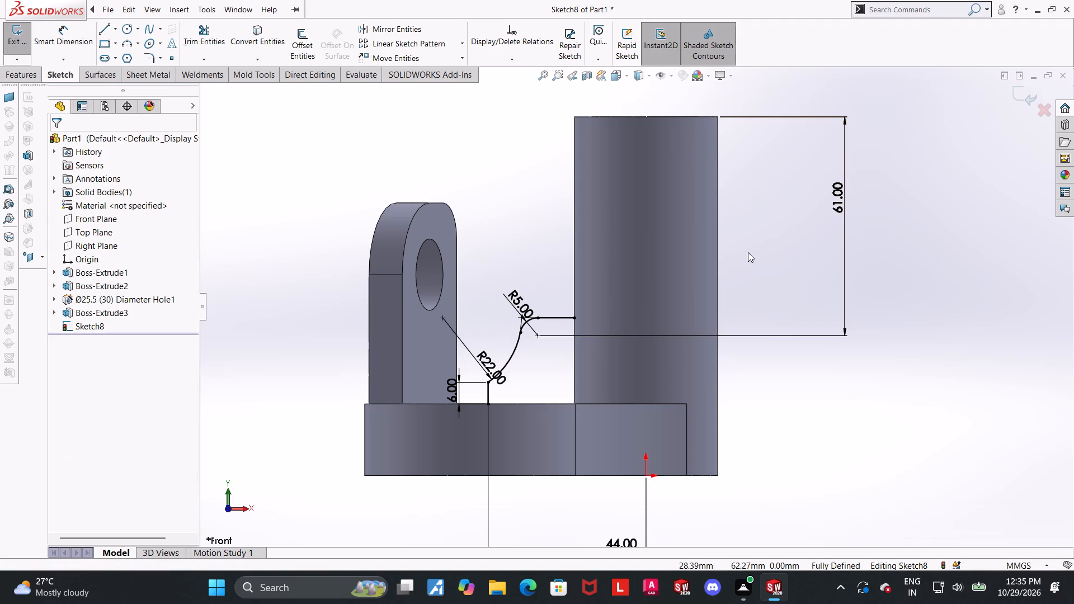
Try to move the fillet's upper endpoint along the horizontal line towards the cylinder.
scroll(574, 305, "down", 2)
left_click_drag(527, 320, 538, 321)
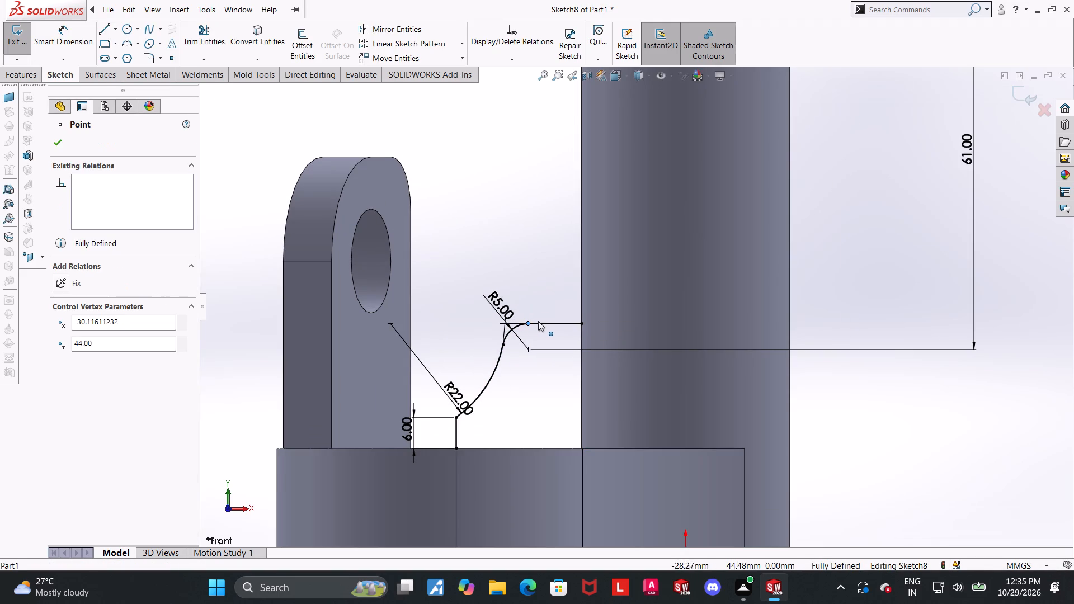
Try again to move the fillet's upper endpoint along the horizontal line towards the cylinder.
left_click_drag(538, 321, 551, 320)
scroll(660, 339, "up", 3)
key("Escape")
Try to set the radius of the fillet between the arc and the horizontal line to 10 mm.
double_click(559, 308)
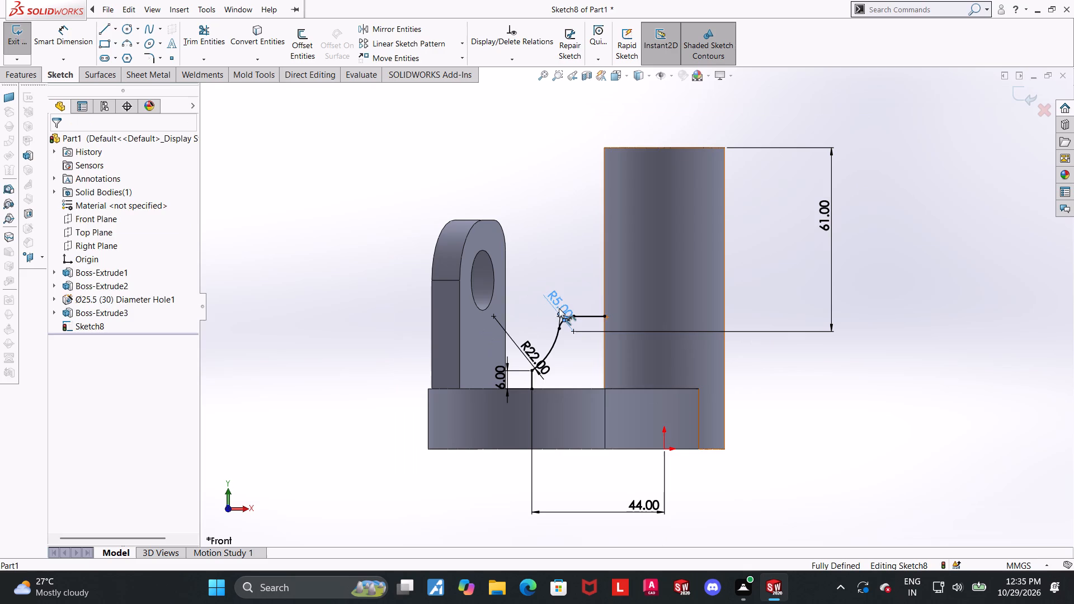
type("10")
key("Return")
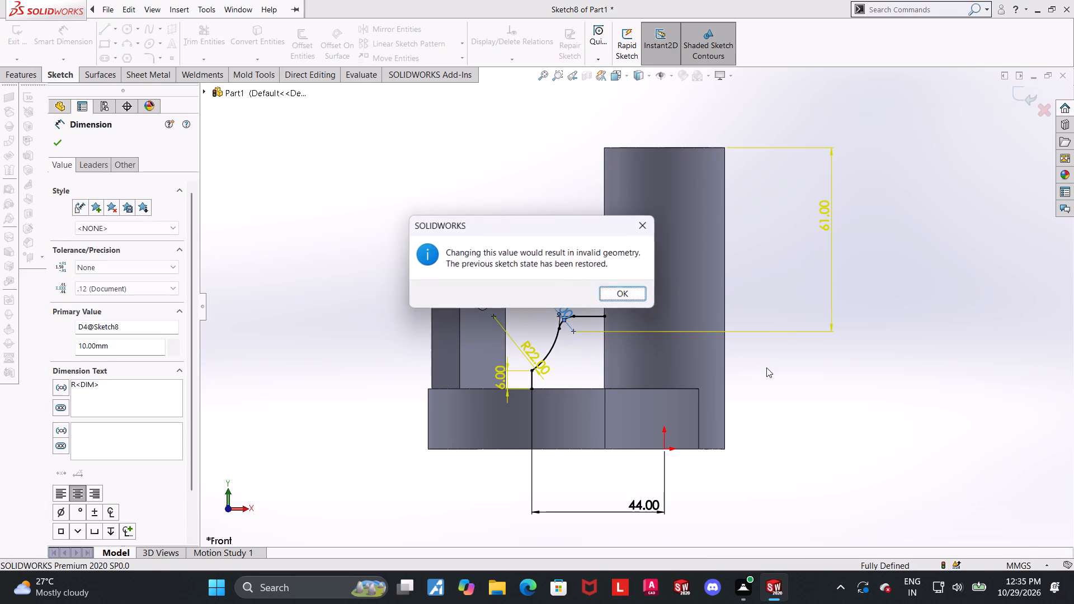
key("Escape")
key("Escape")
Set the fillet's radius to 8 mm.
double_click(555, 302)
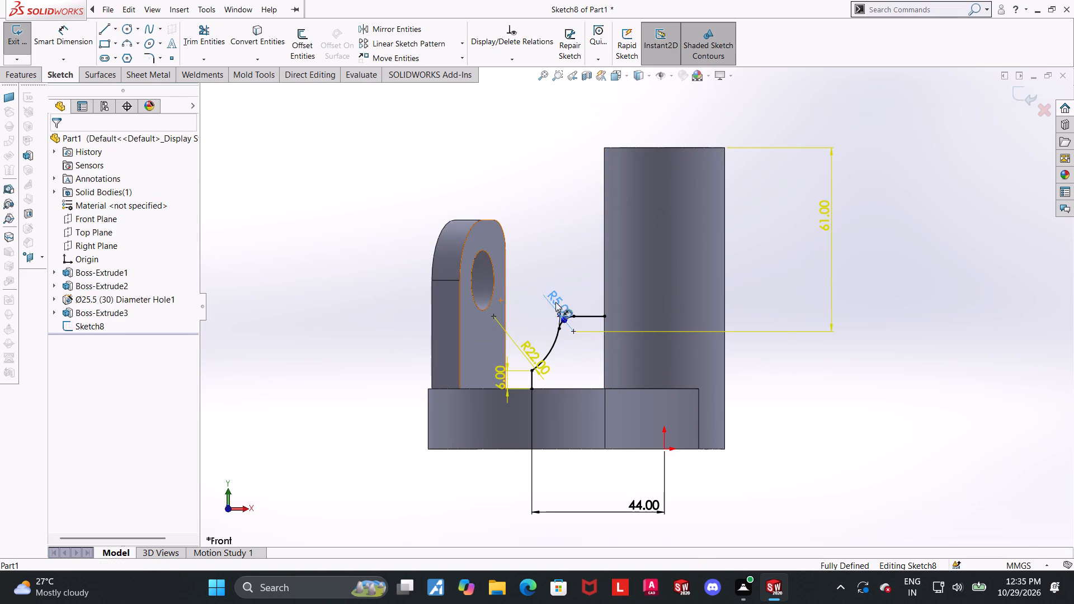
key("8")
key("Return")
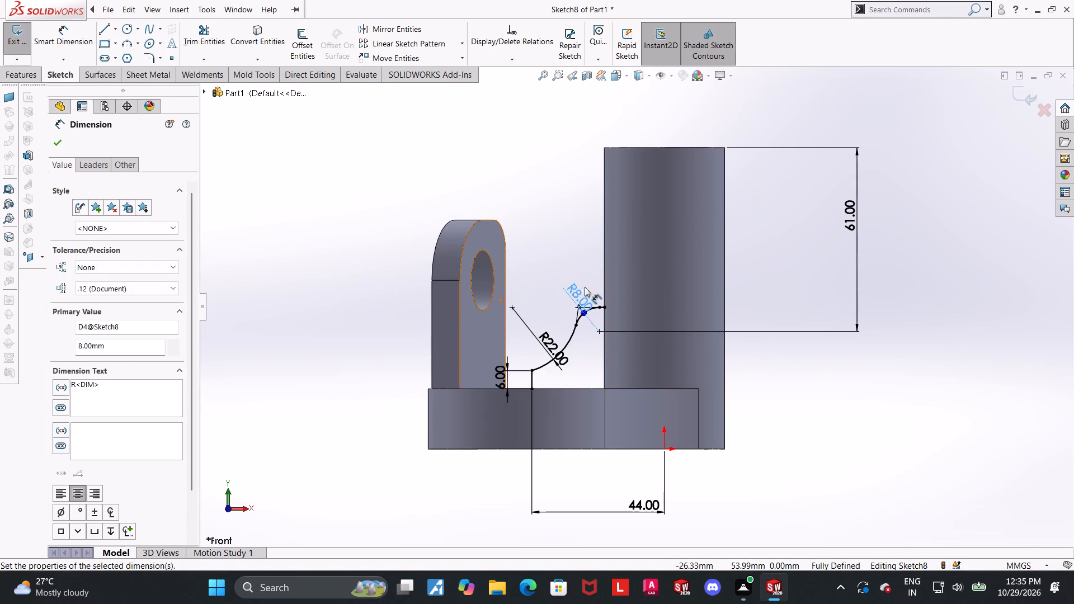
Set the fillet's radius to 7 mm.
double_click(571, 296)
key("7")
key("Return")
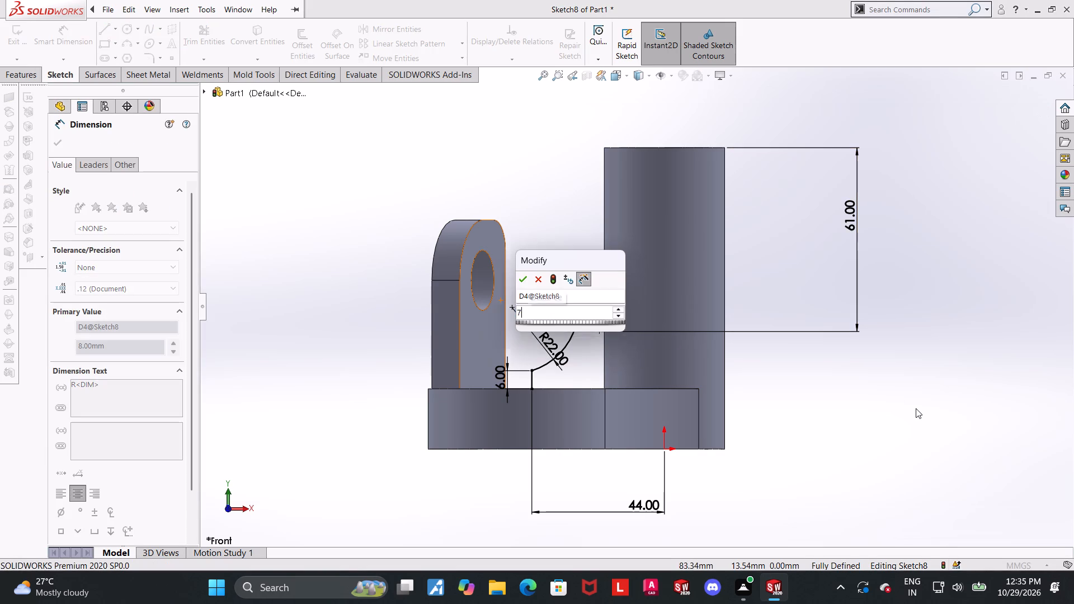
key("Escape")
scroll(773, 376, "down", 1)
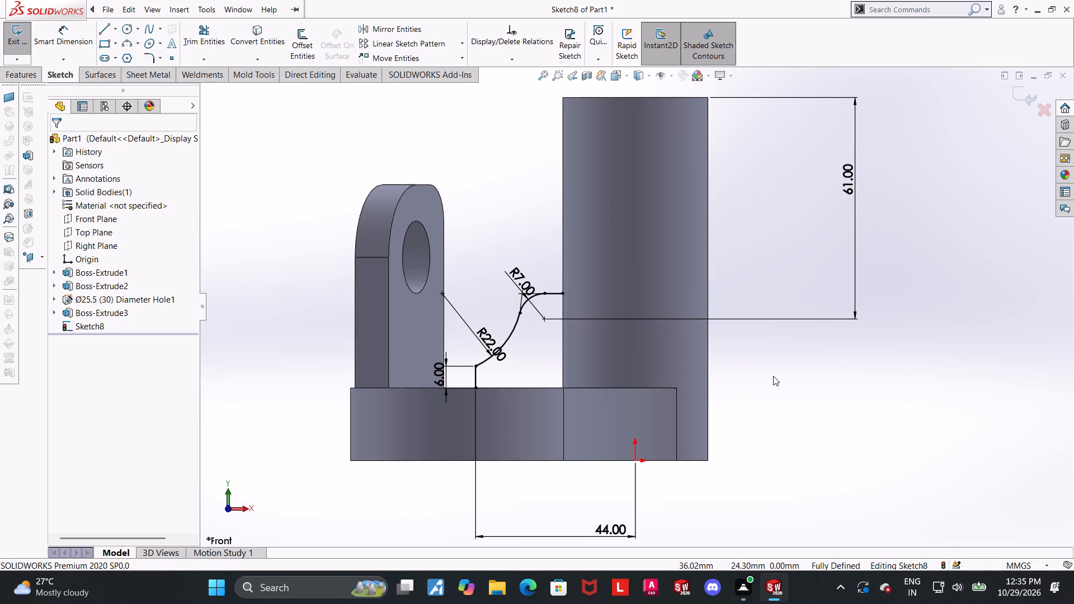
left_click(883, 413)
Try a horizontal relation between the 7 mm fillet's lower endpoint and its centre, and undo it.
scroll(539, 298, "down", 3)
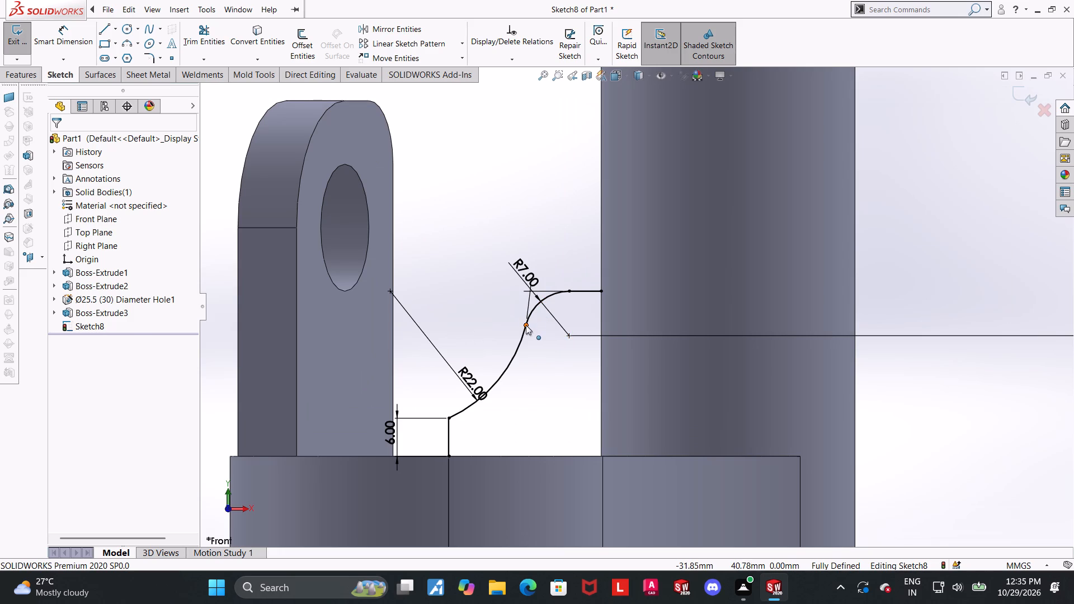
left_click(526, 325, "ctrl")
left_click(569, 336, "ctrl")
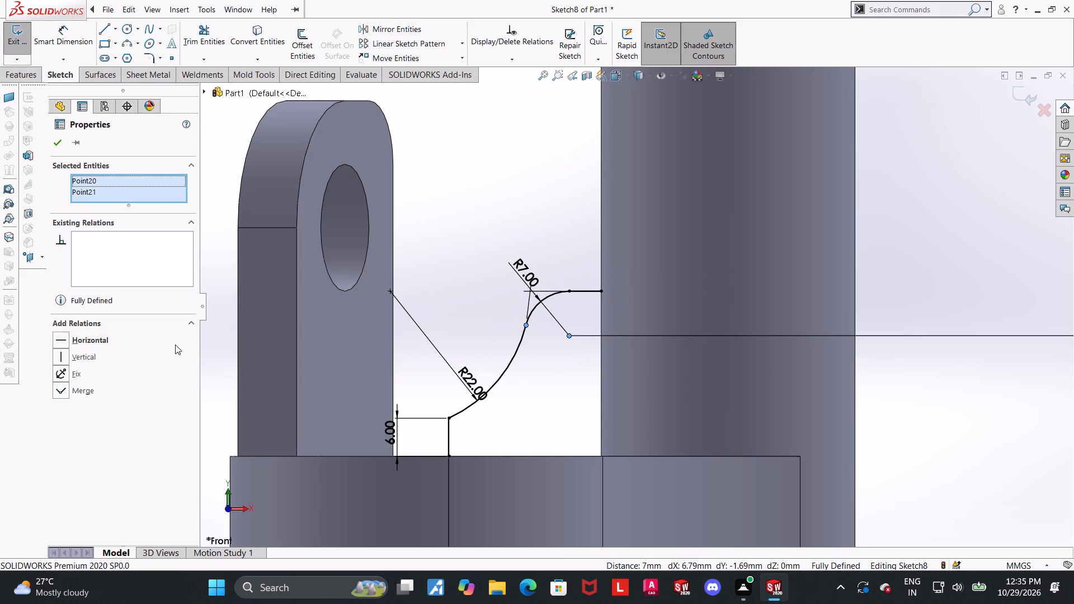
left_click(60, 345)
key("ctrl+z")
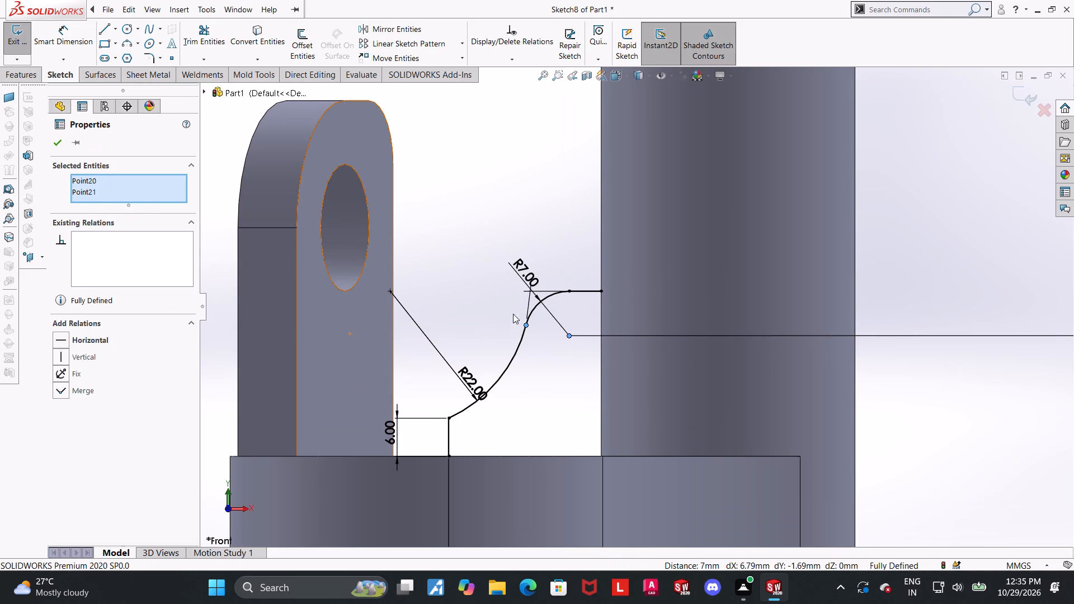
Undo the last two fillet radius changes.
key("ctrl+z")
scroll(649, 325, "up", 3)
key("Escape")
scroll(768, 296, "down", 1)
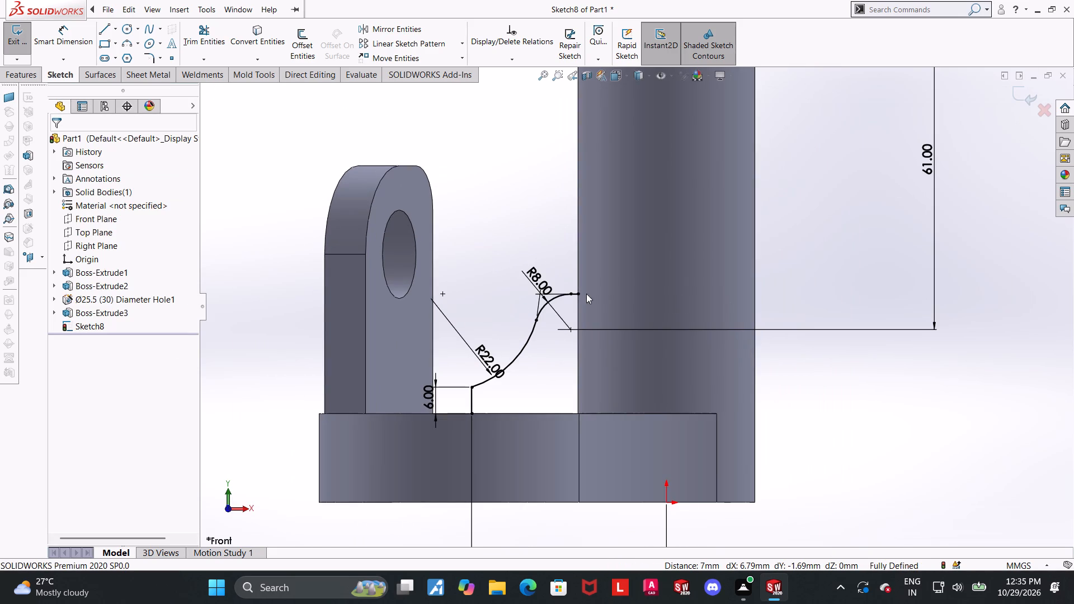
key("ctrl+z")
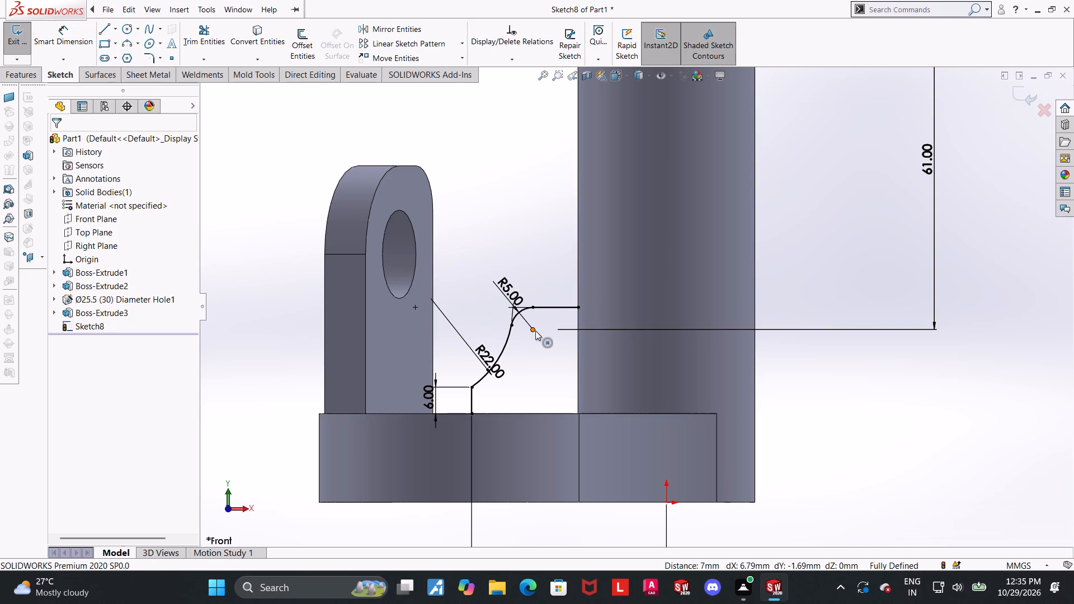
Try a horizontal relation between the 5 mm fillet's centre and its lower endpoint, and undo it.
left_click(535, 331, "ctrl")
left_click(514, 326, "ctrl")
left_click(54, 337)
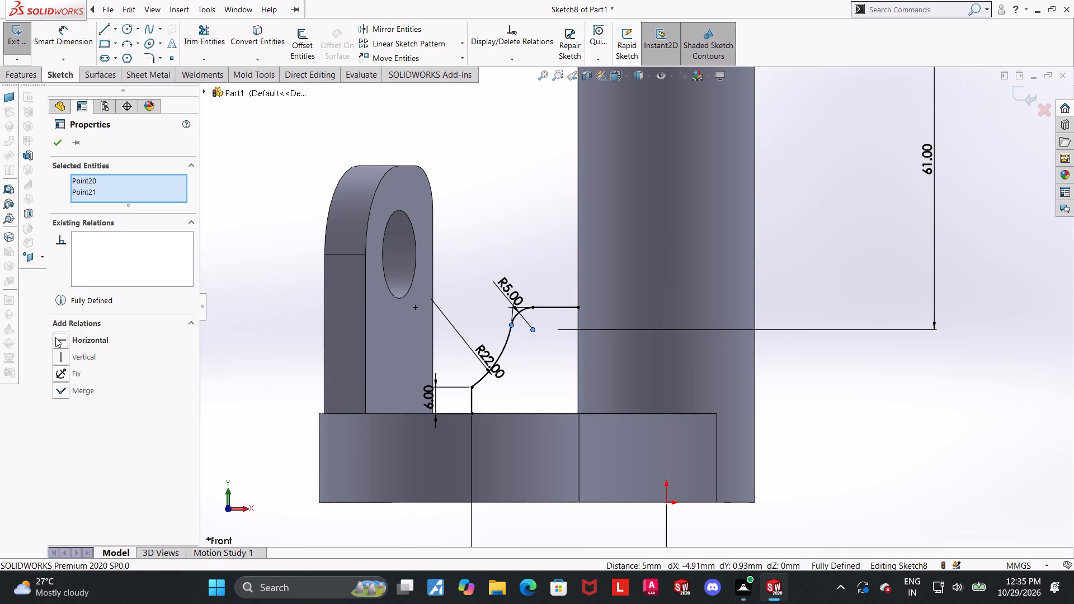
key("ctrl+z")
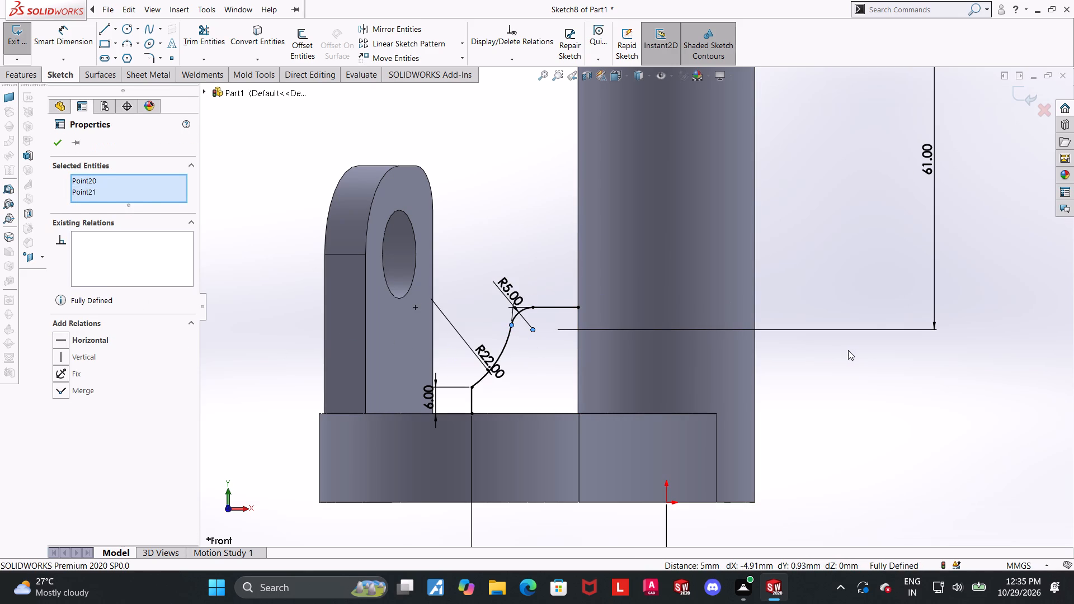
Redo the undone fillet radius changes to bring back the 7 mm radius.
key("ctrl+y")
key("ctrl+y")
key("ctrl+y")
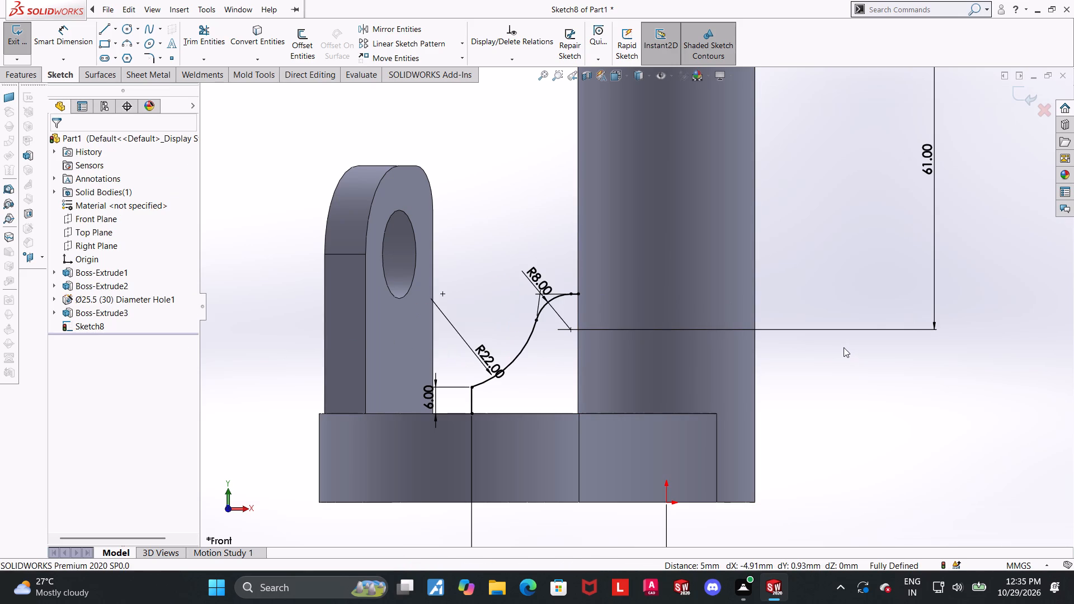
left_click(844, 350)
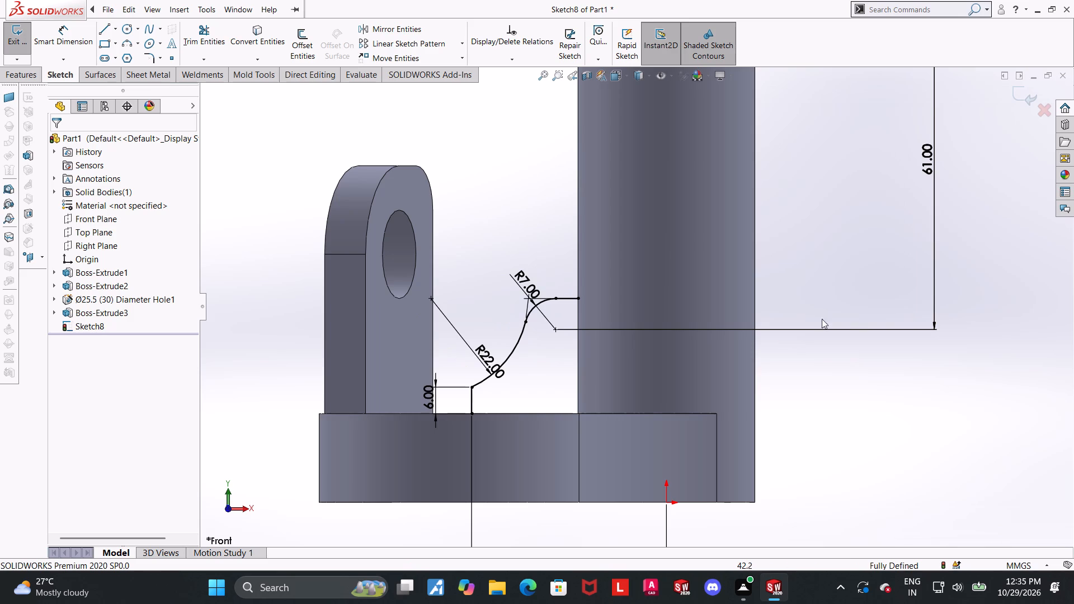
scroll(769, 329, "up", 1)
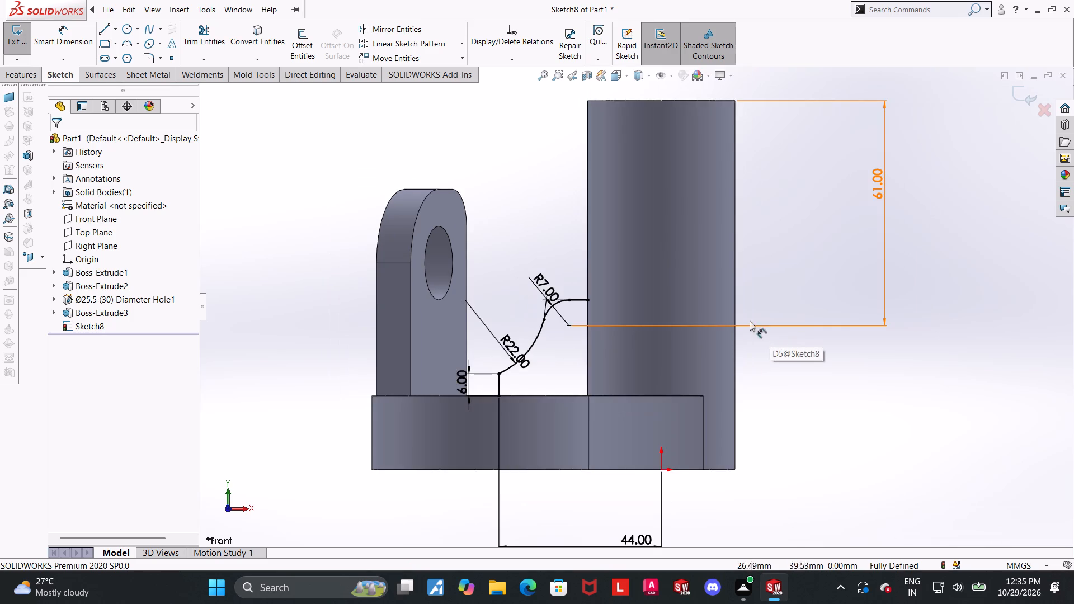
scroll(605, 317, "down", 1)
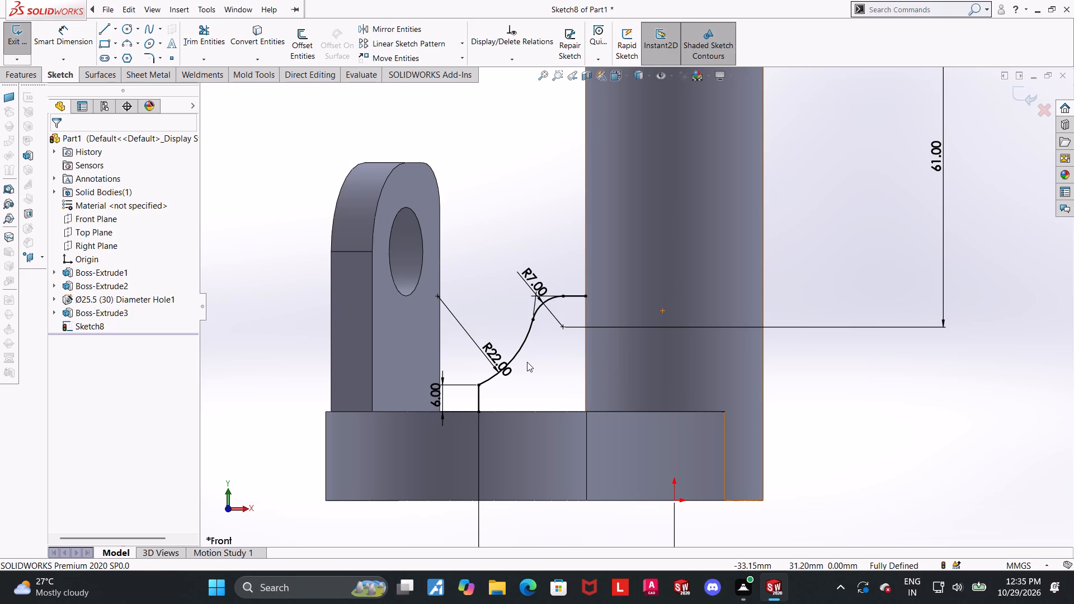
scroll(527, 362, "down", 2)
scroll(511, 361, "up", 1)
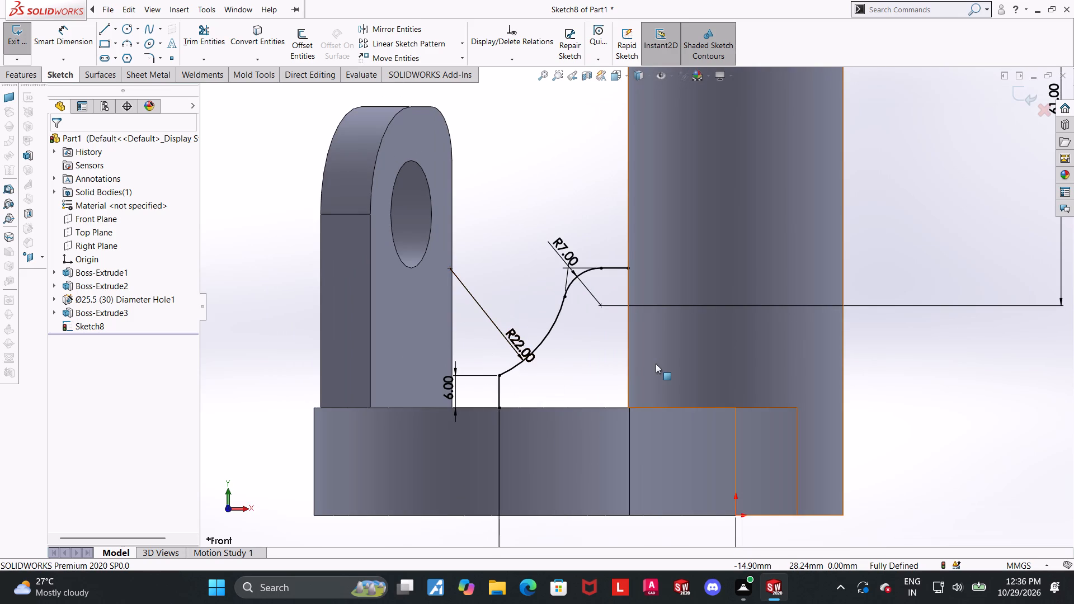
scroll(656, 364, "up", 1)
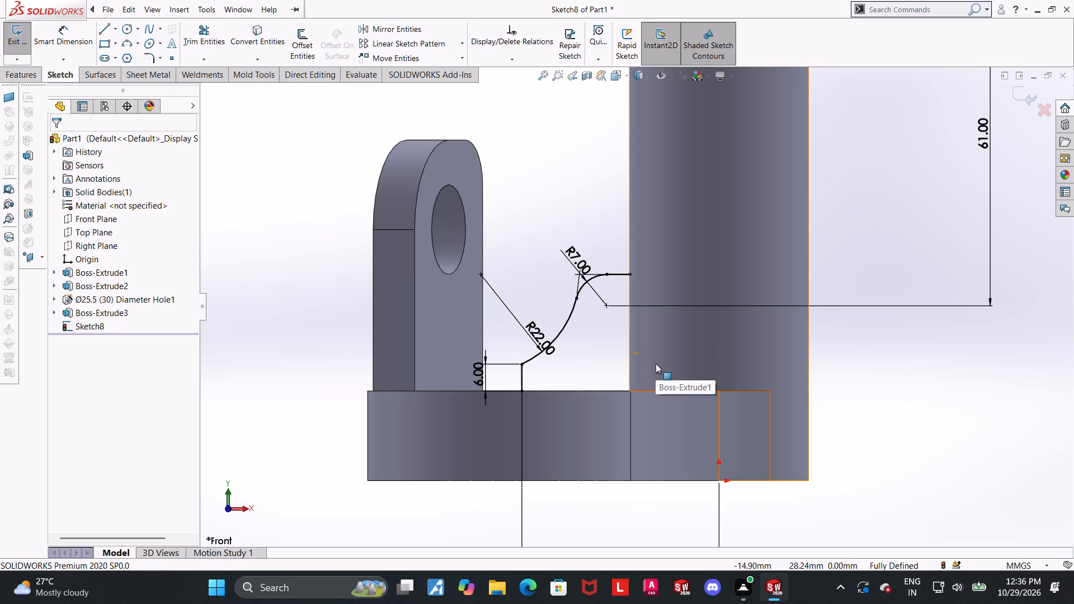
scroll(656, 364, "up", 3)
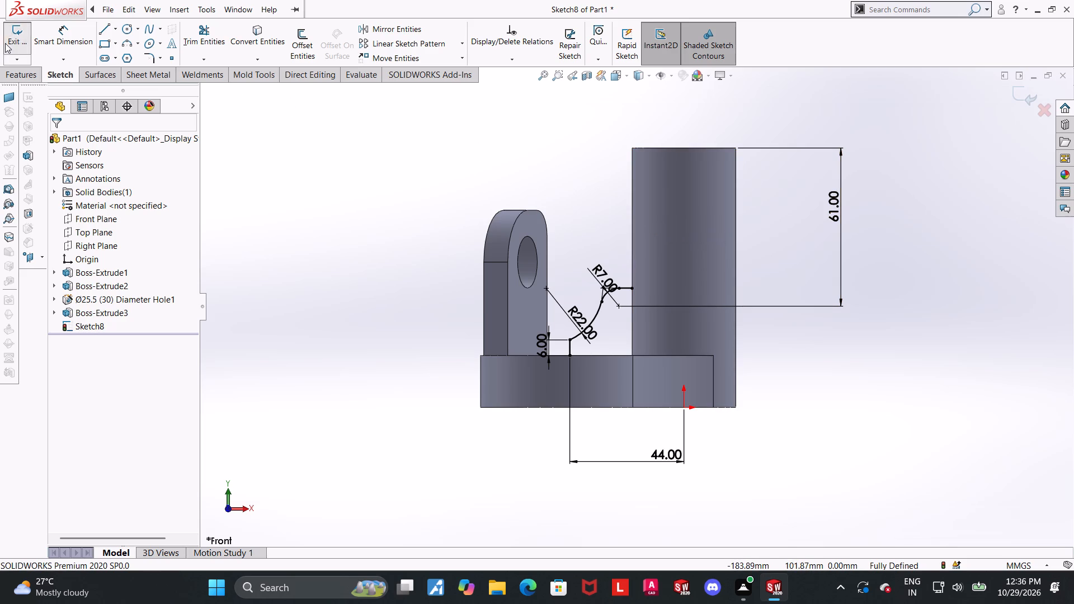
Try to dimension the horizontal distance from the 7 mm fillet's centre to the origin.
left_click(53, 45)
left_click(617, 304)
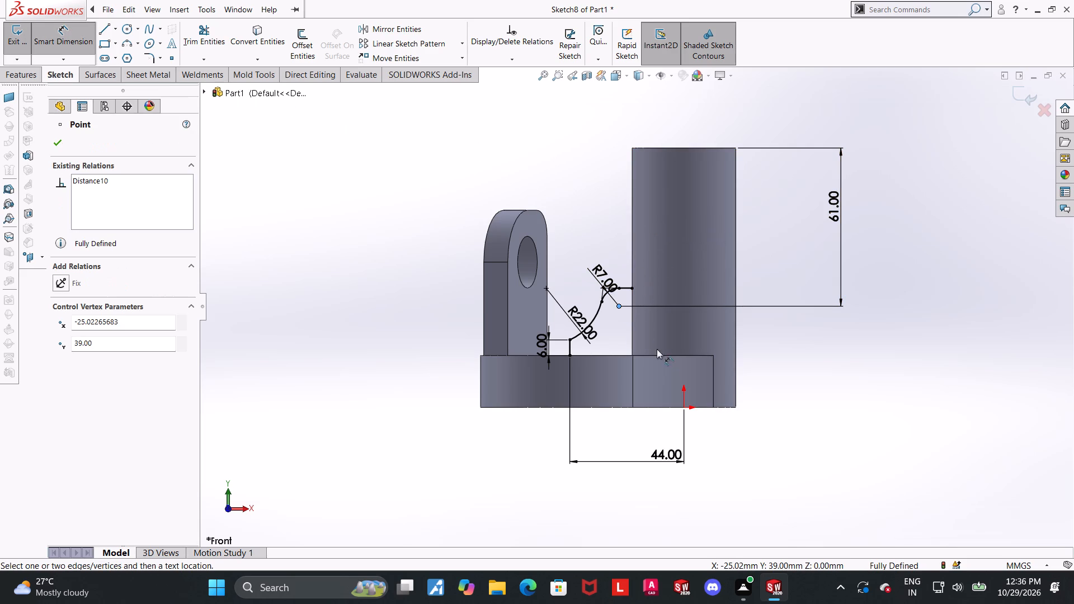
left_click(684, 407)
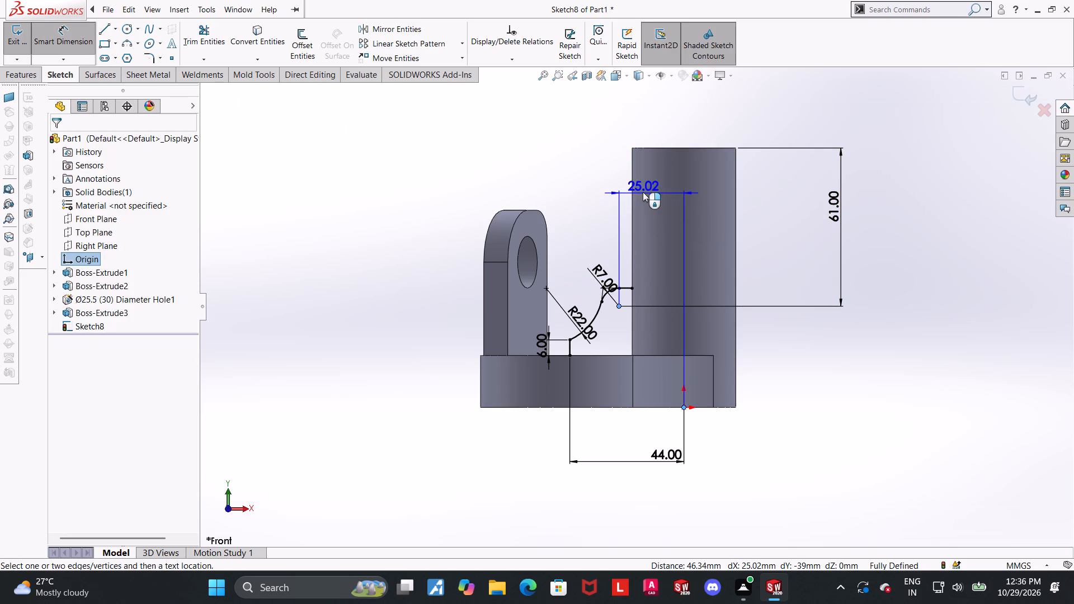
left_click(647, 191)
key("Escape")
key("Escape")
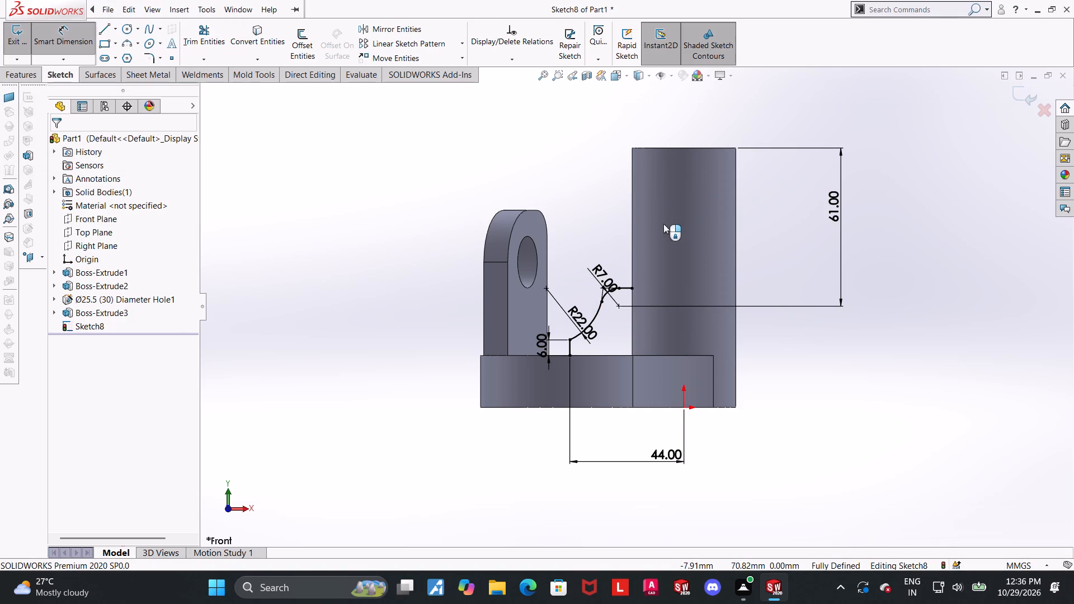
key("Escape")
Delete the fillet's 7 mm radius dimension.
right_click(599, 276)
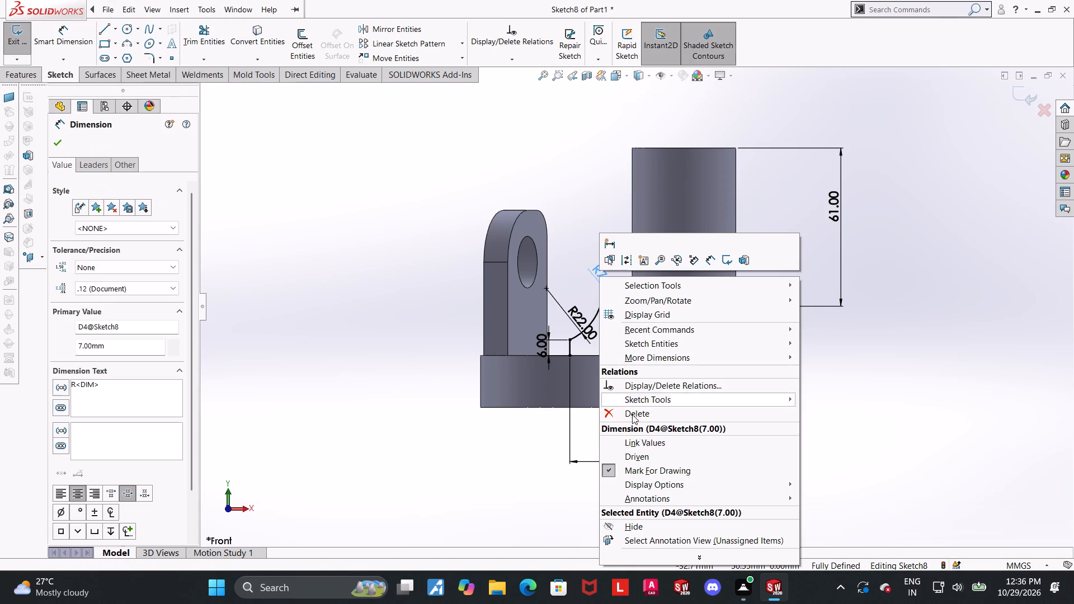
left_click(643, 417)
key("Escape")
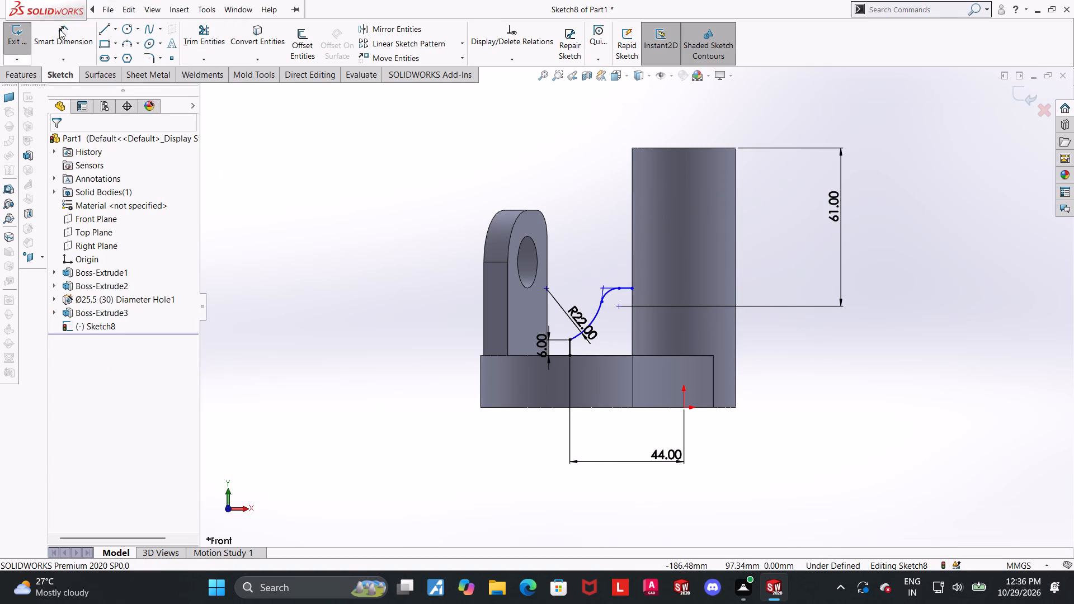
Dimension the horizontal distance from the fillet's centre to the origin as 25 mm.
left_click(59, 29)
left_click(621, 308)
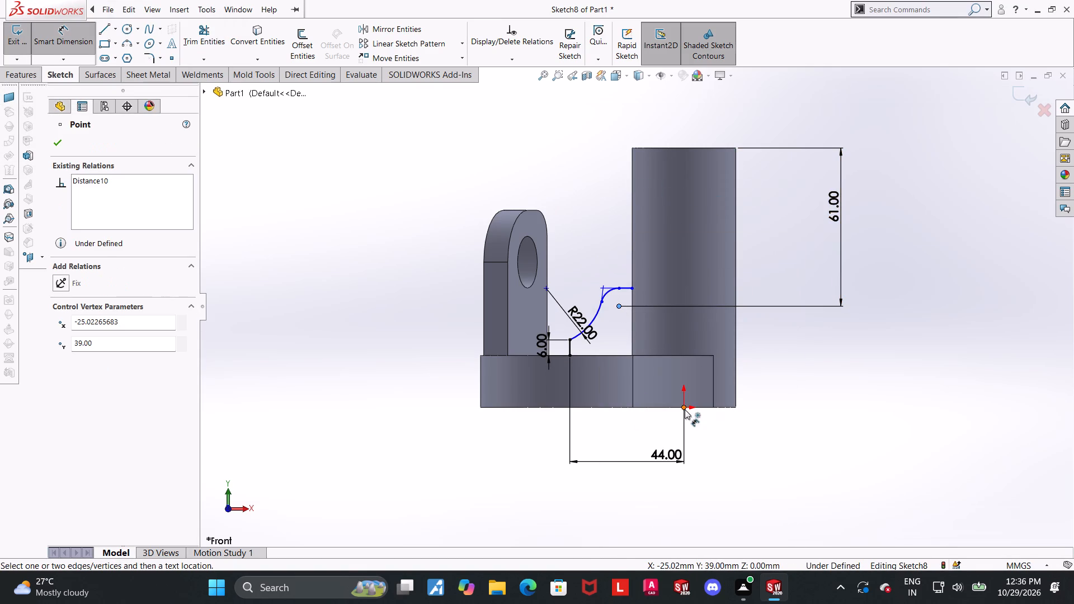
left_click(685, 409)
left_click(648, 214)
type("24")
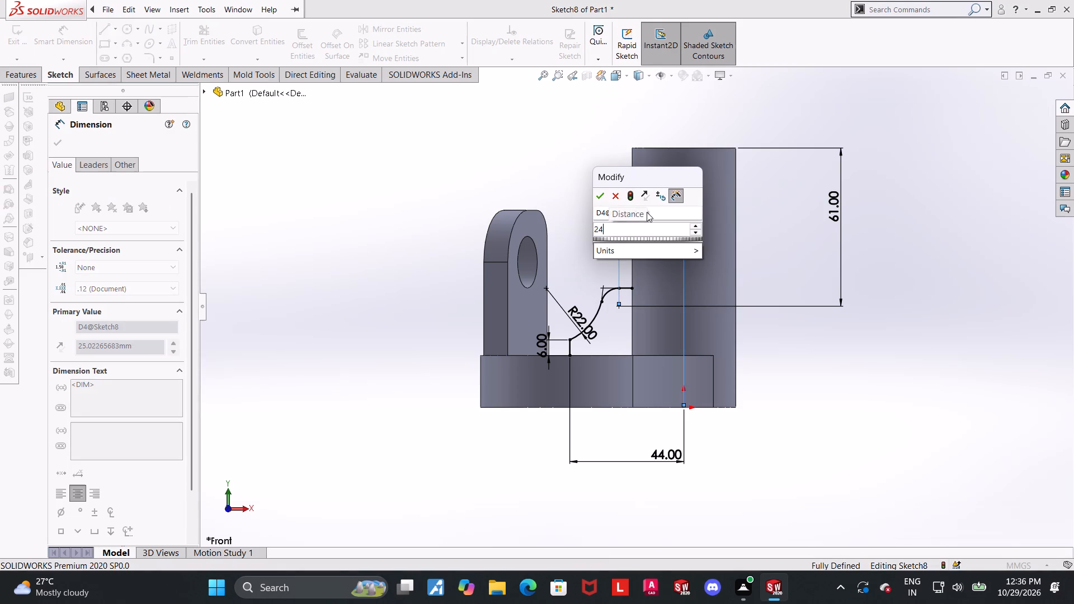
key("BackSpace")
key("5")
key("Return")
left_click_drag(916, 466, 910, 460)
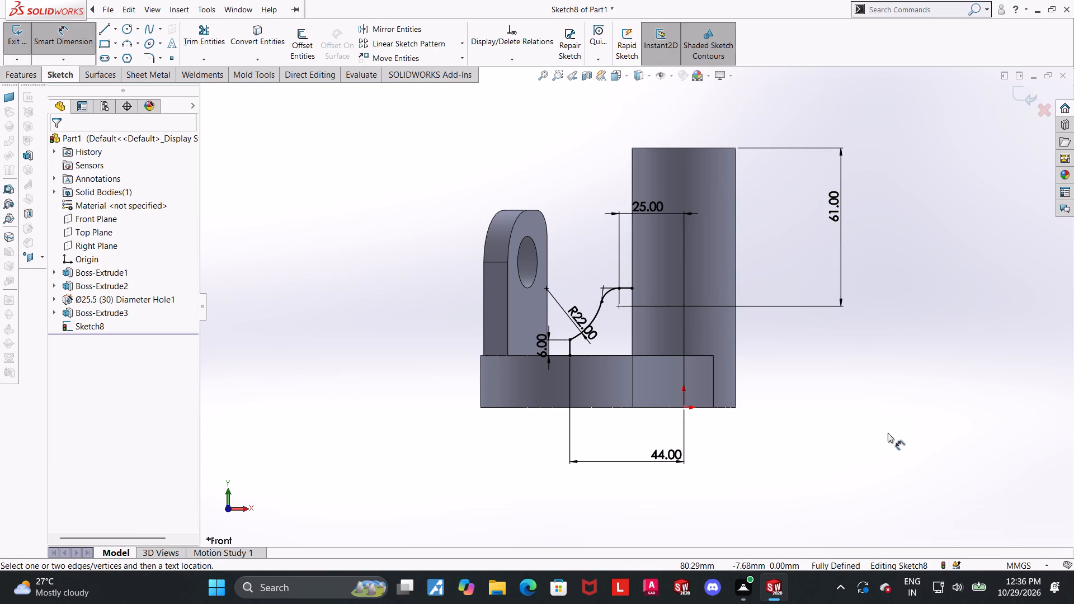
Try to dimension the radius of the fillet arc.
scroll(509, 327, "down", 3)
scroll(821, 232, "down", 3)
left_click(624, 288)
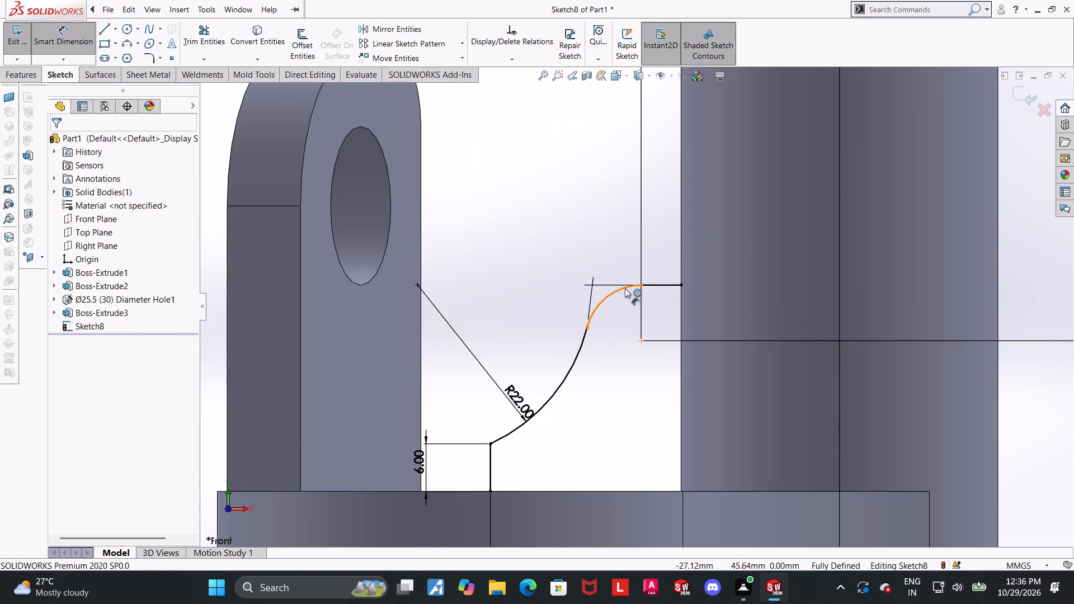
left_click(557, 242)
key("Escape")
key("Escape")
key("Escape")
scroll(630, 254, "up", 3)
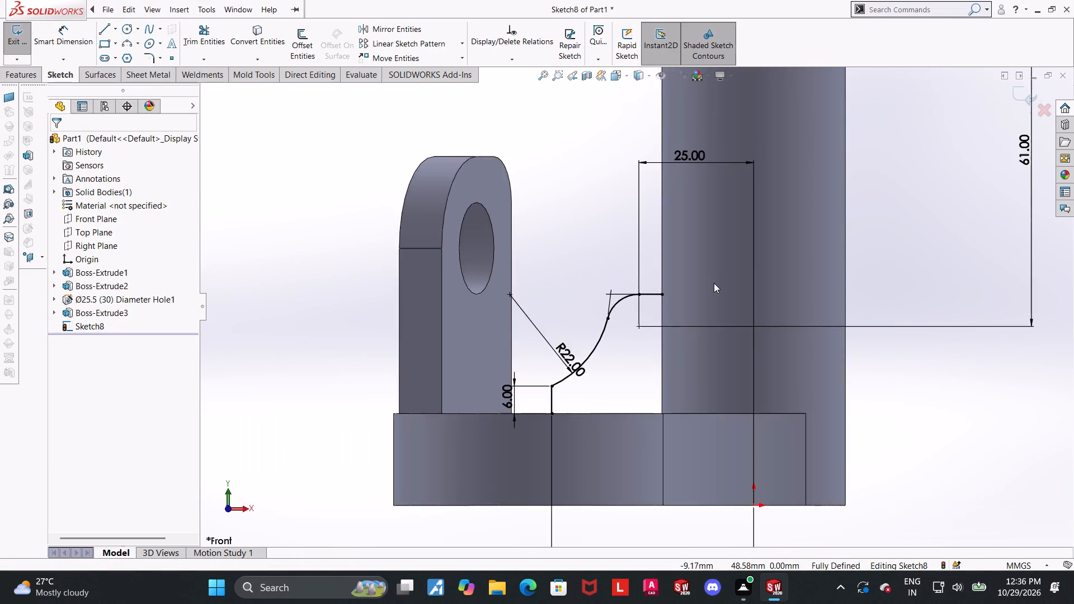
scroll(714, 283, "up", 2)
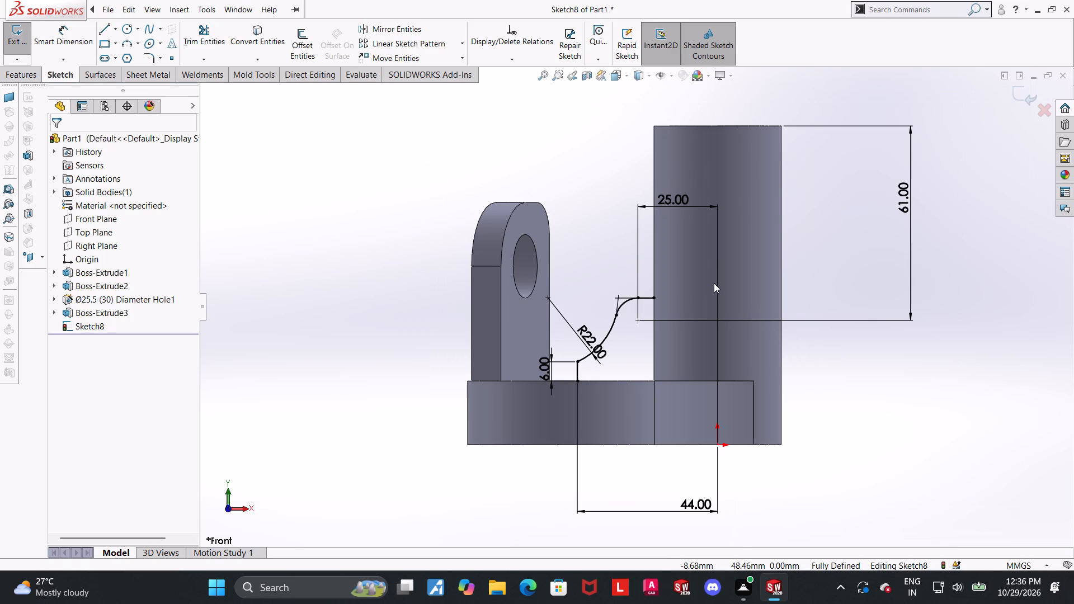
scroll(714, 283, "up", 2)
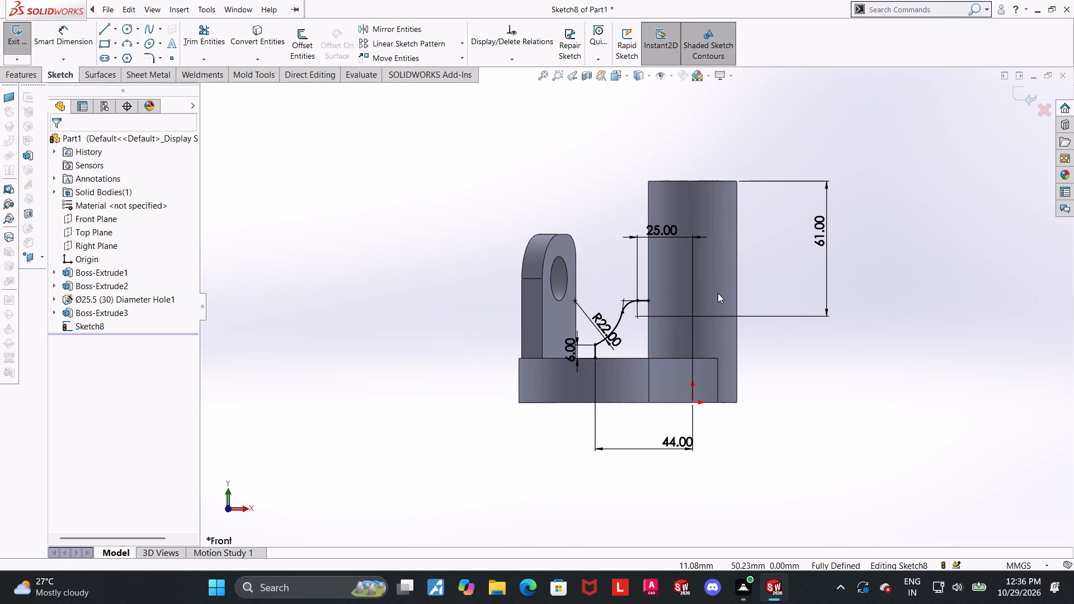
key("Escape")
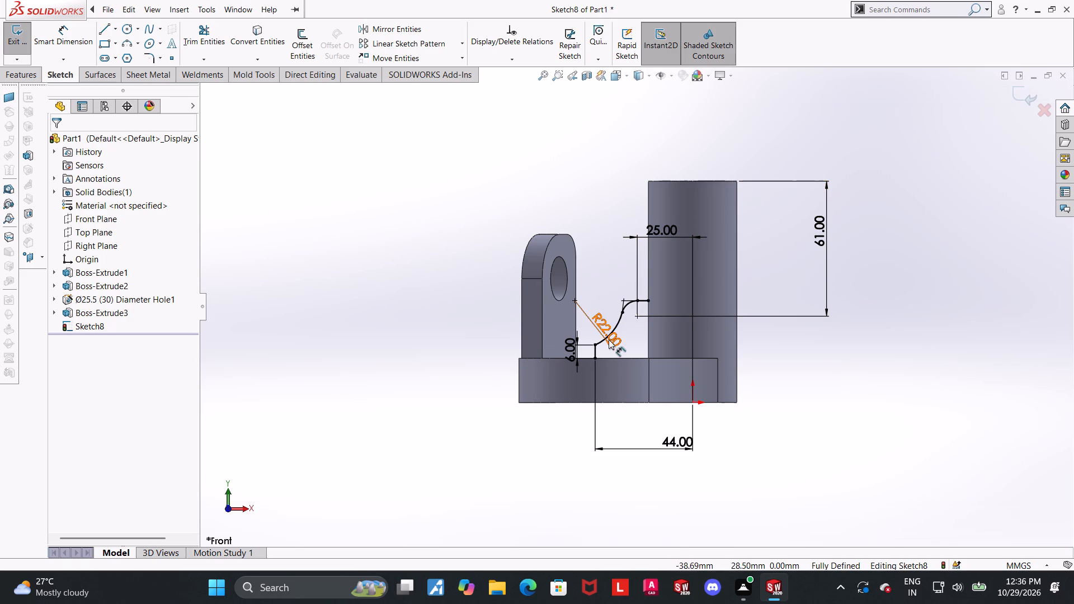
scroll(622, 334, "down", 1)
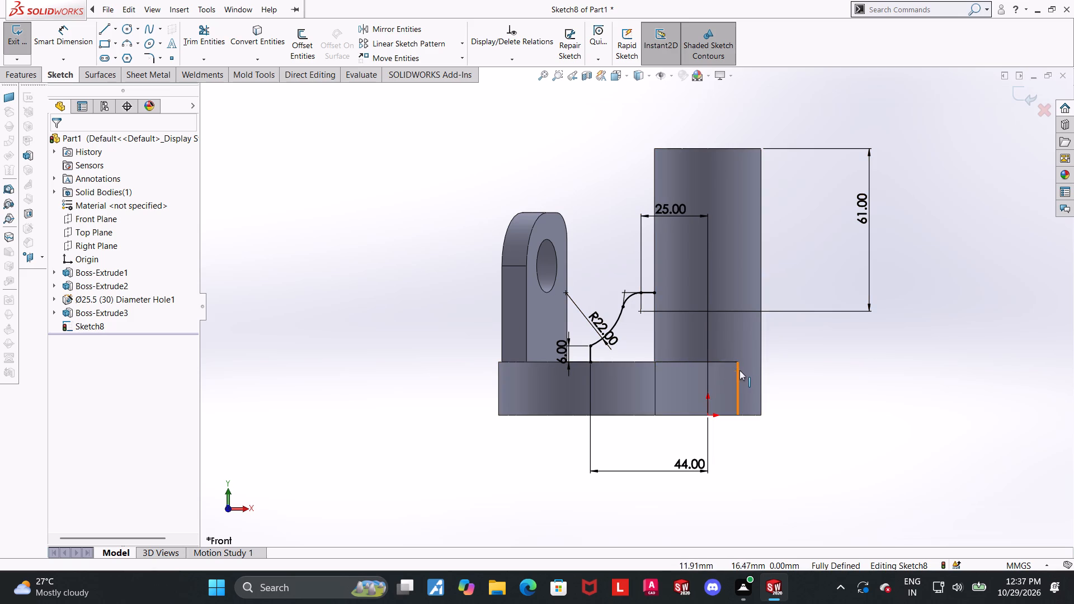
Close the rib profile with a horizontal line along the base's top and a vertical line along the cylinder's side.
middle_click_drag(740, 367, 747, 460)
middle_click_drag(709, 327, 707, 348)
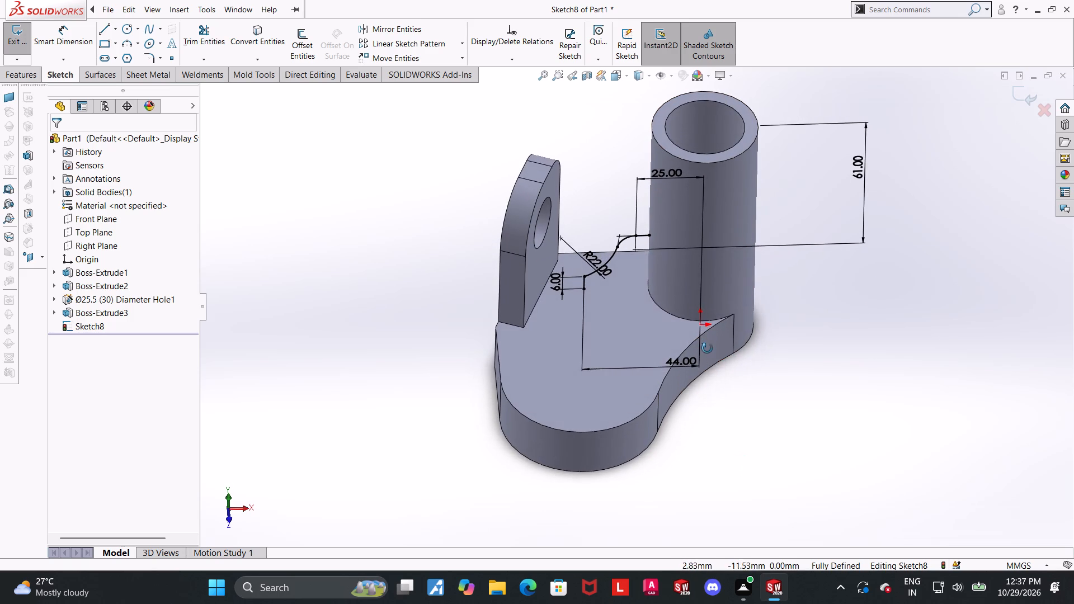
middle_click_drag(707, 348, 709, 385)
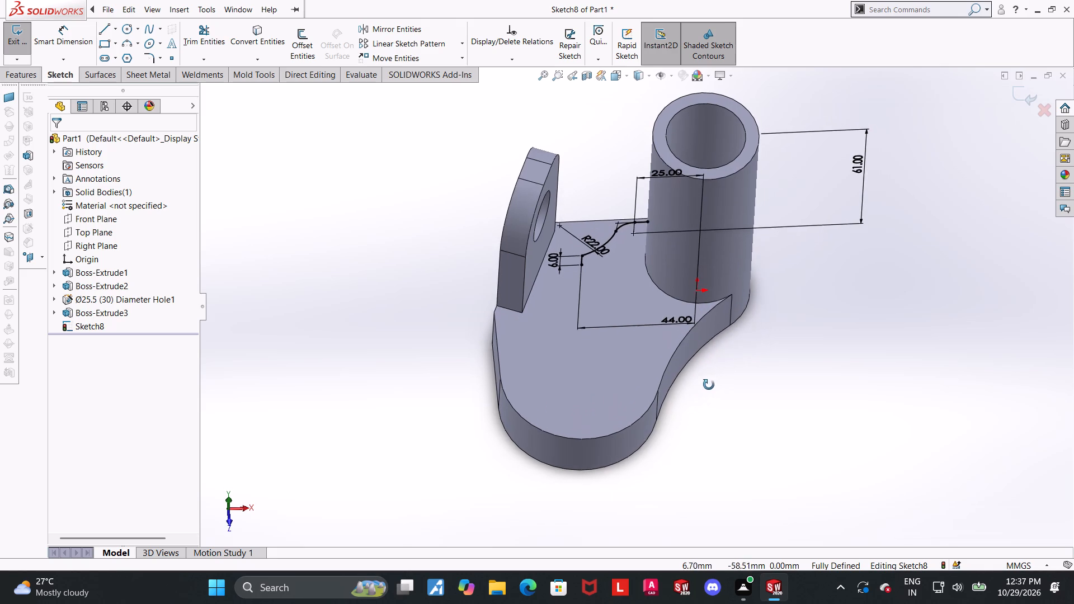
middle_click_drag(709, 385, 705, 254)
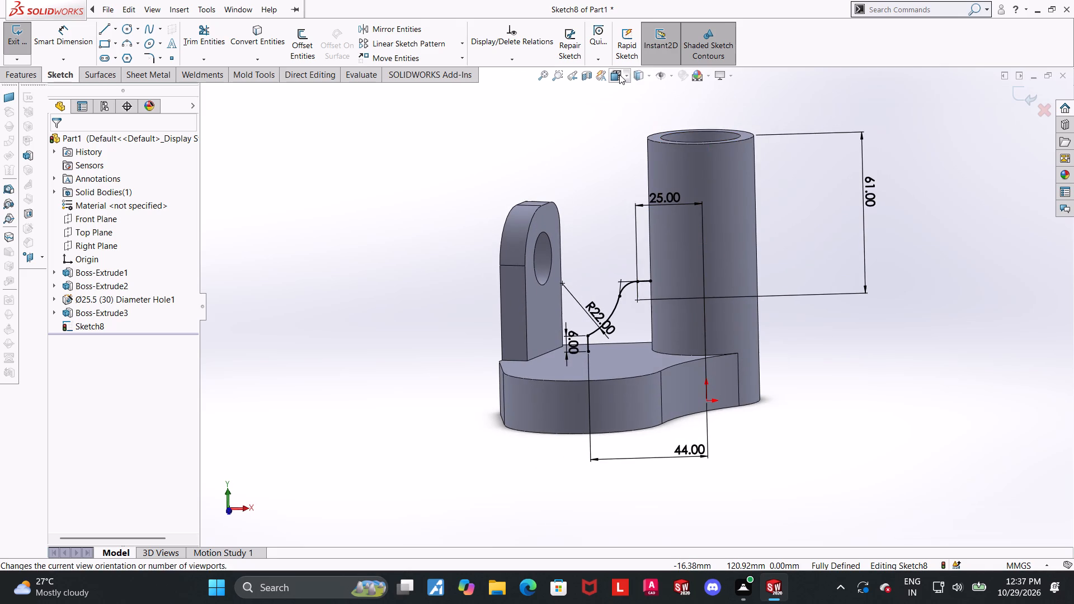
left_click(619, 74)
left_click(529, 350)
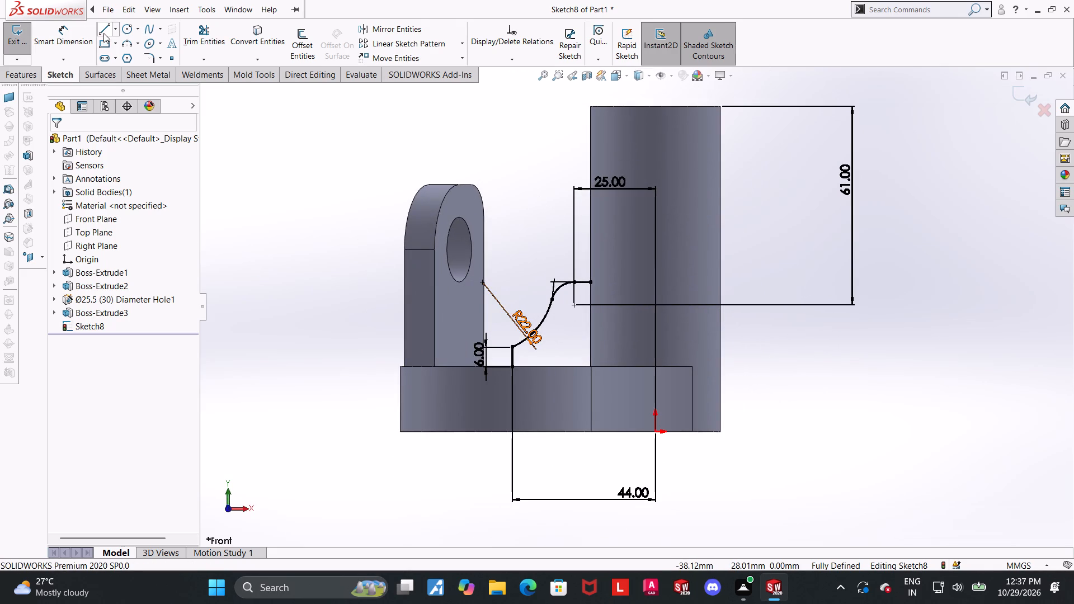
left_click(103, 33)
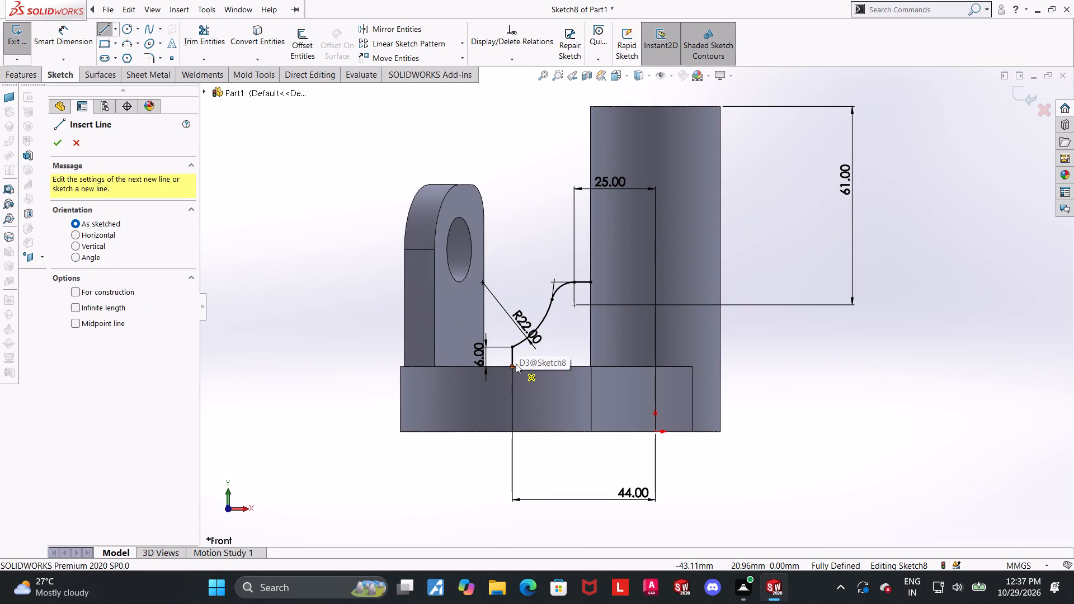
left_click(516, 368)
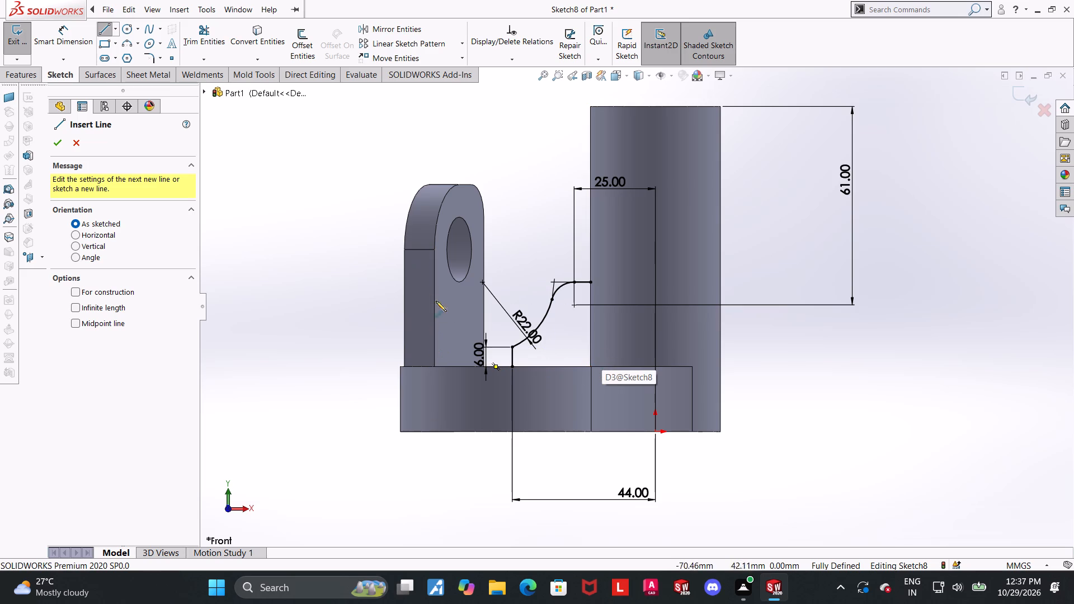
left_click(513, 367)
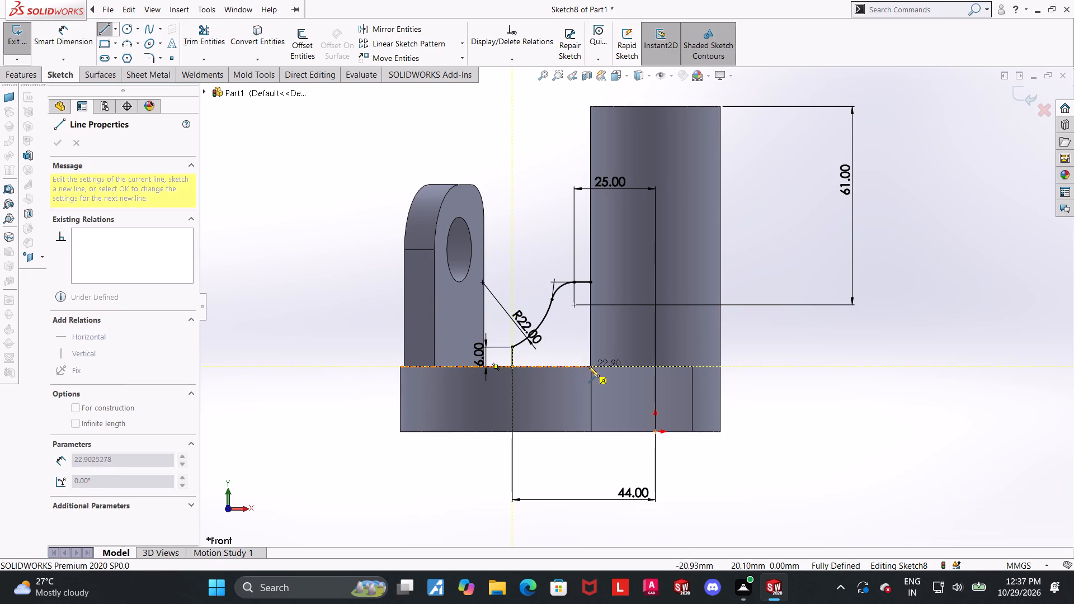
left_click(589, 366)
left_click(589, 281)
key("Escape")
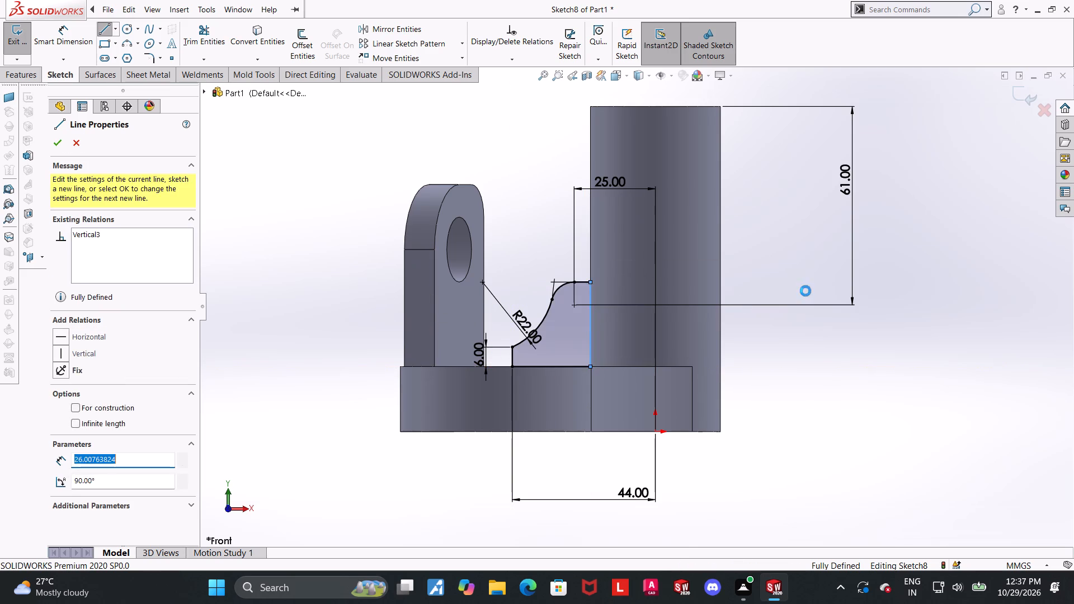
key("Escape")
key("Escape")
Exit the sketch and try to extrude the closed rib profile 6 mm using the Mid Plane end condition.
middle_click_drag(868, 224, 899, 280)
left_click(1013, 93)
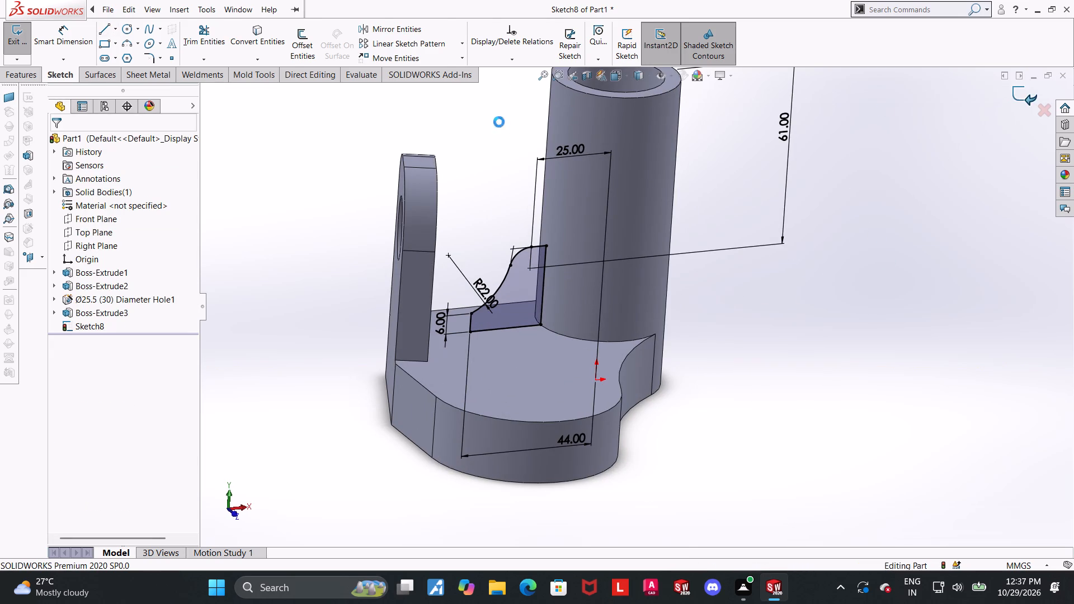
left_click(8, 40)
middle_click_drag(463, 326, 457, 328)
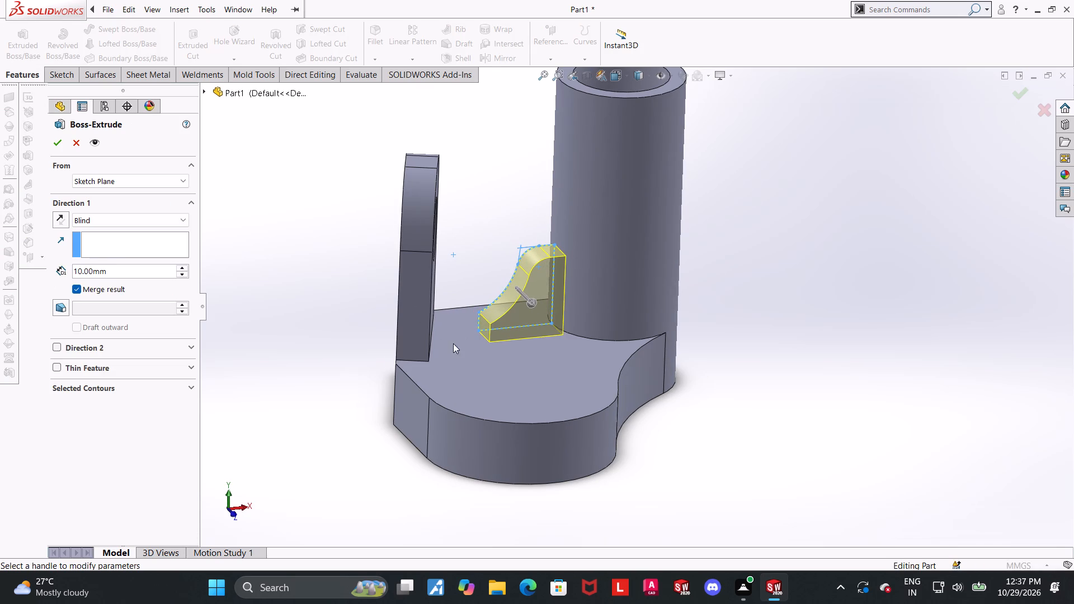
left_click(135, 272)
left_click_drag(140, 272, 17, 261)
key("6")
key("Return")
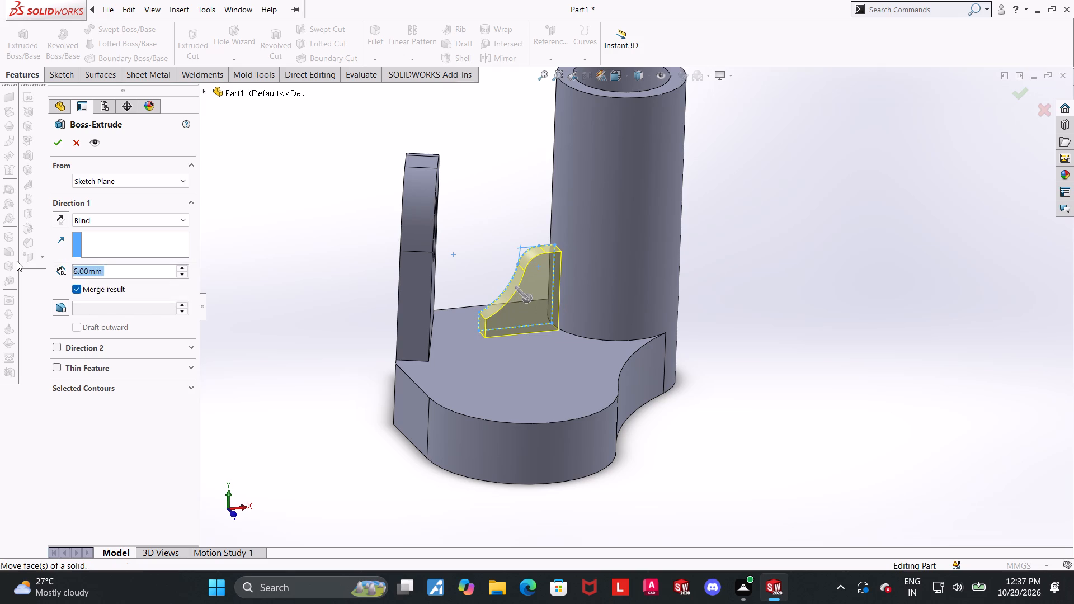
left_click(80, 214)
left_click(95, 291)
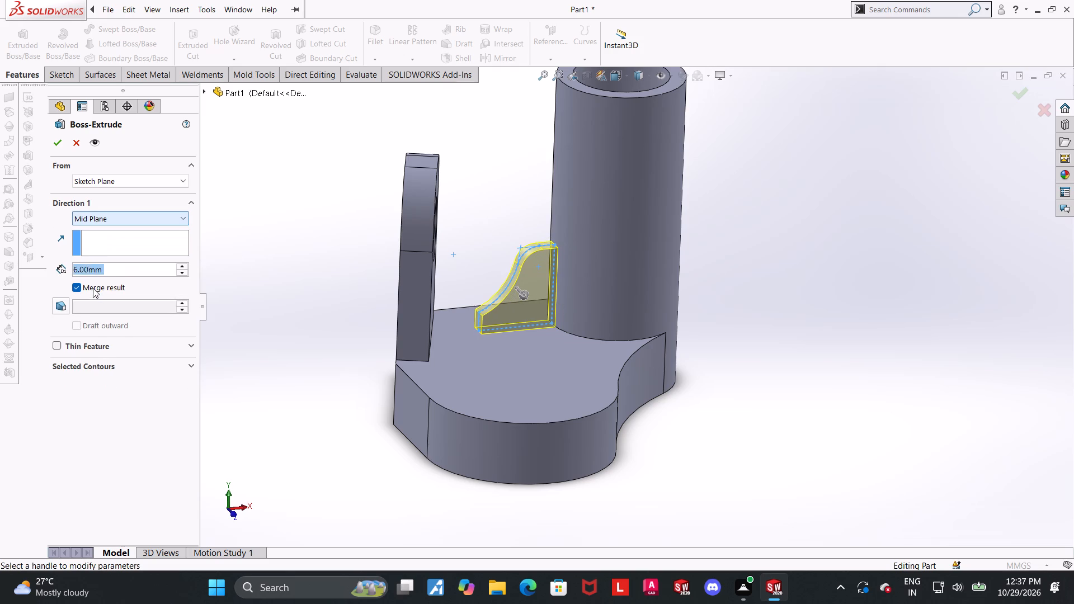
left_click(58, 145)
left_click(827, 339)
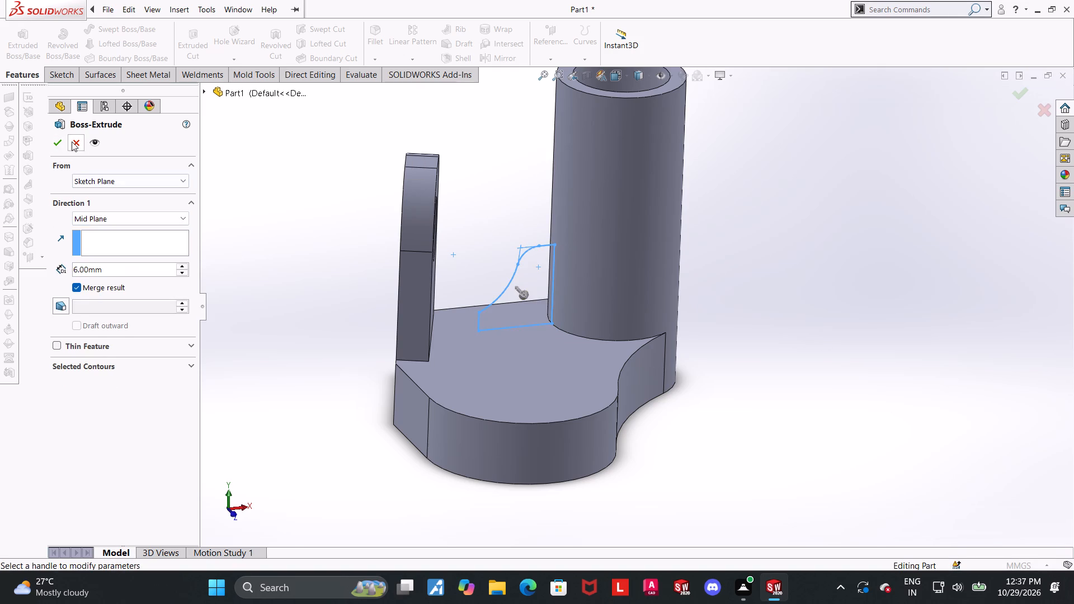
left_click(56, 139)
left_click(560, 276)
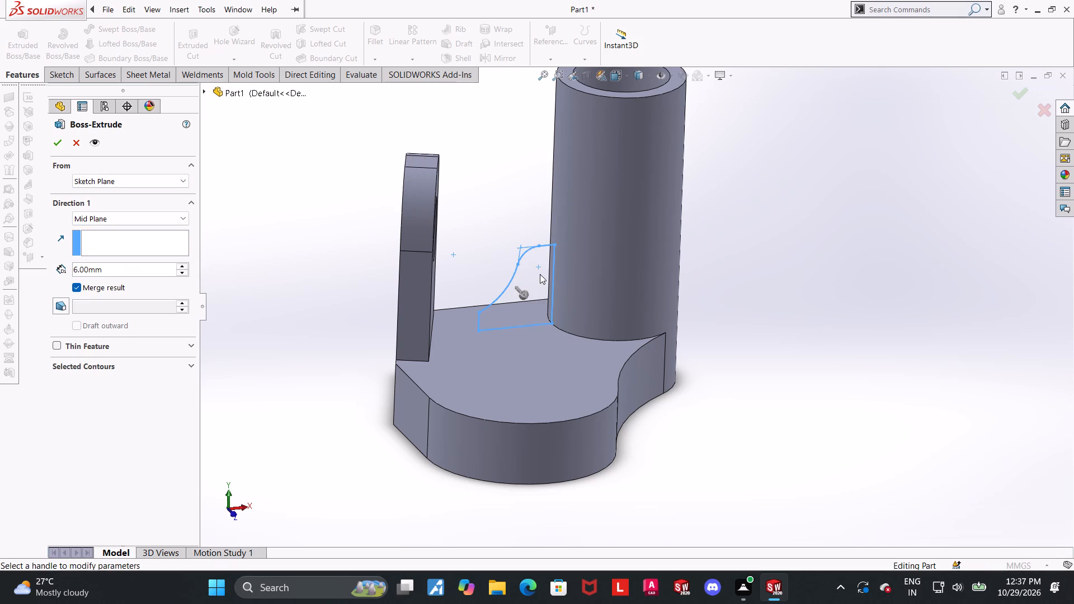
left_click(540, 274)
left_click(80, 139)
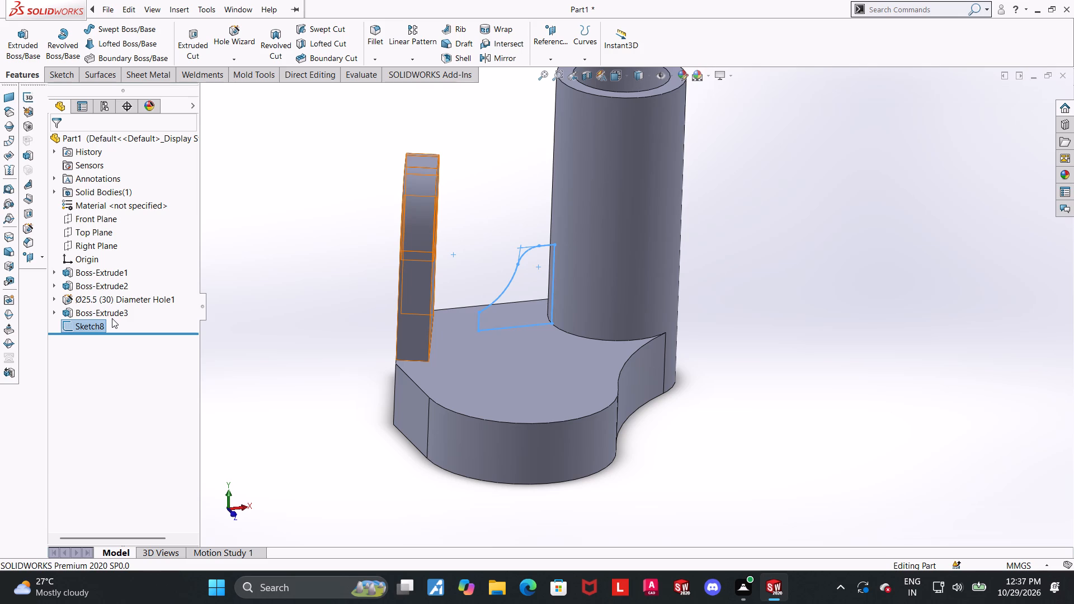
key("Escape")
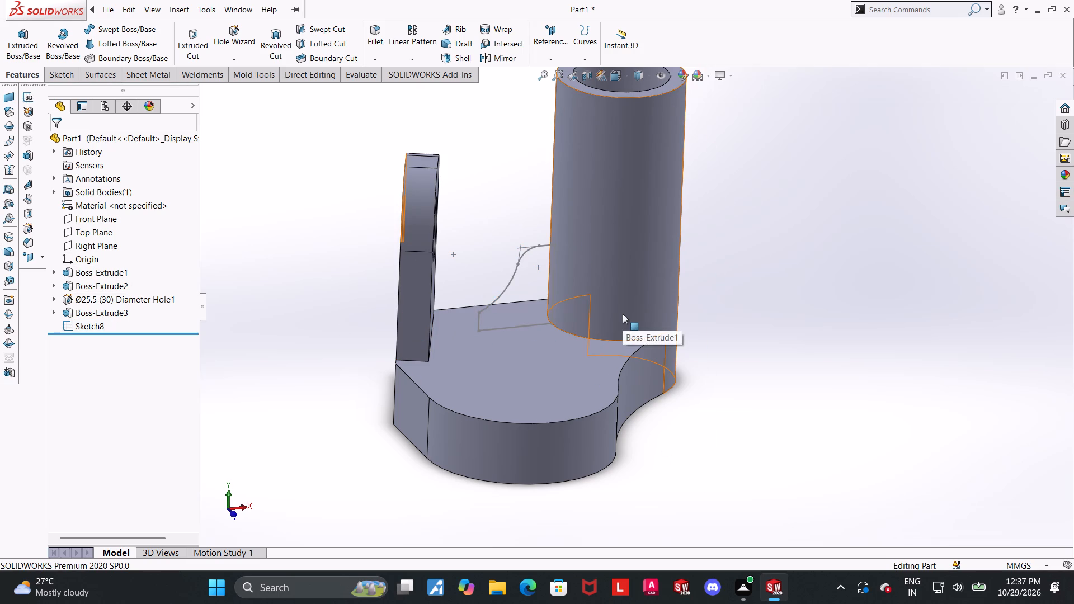
Delete the rib profile sketch between the cylinder and the base.
right_click(63, 330)
left_click(95, 410)
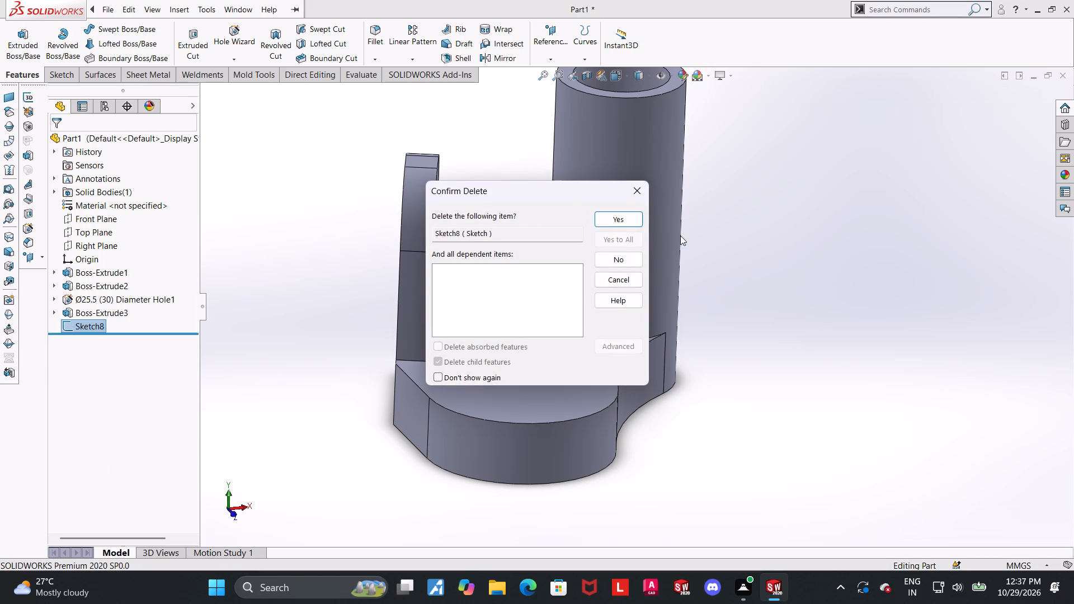
left_click(613, 222)
left_click(850, 300)
Start a sketch on the base's top face and draw a circle about 35 mm in diameter near its rounded end.
middle_click_drag(797, 301, 765, 294)
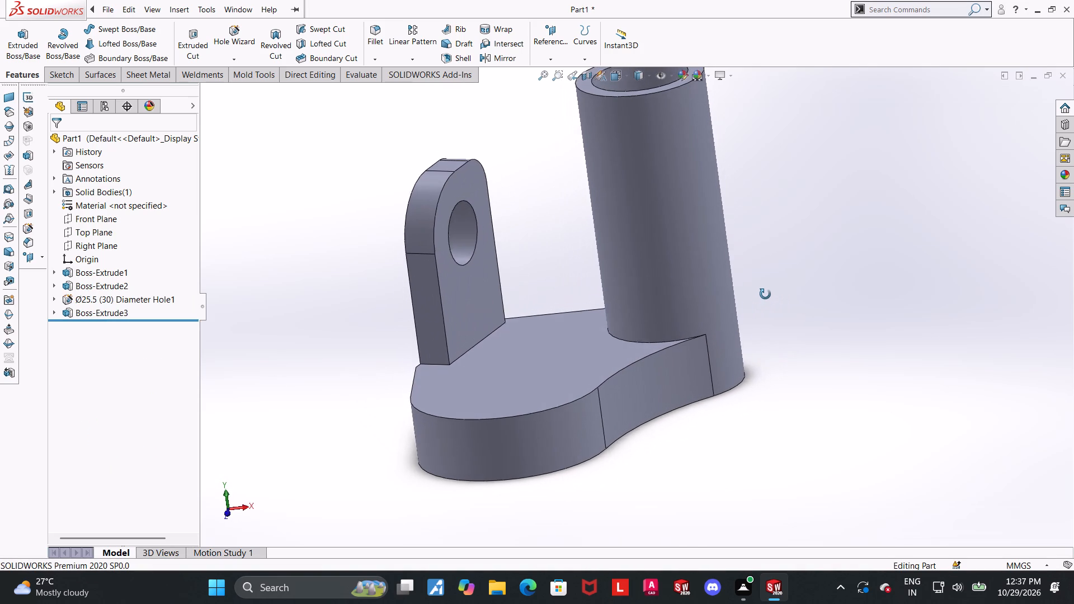
middle_click_drag(765, 294, 765, 290)
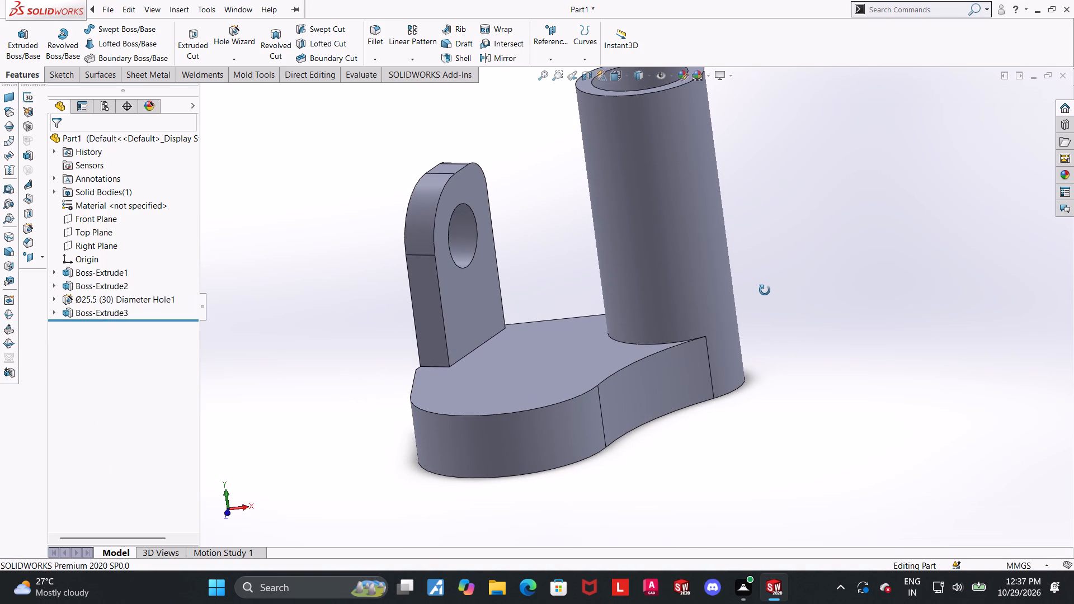
middle_click_drag(765, 290, 776, 294)
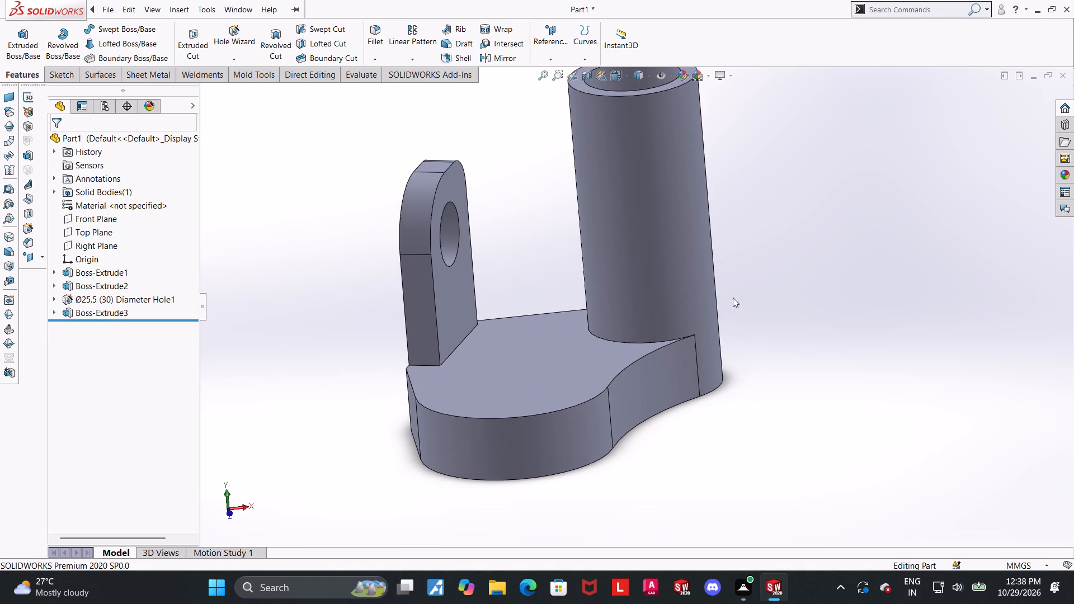
middle_click_drag(610, 308, 621, 323)
left_click(474, 400)
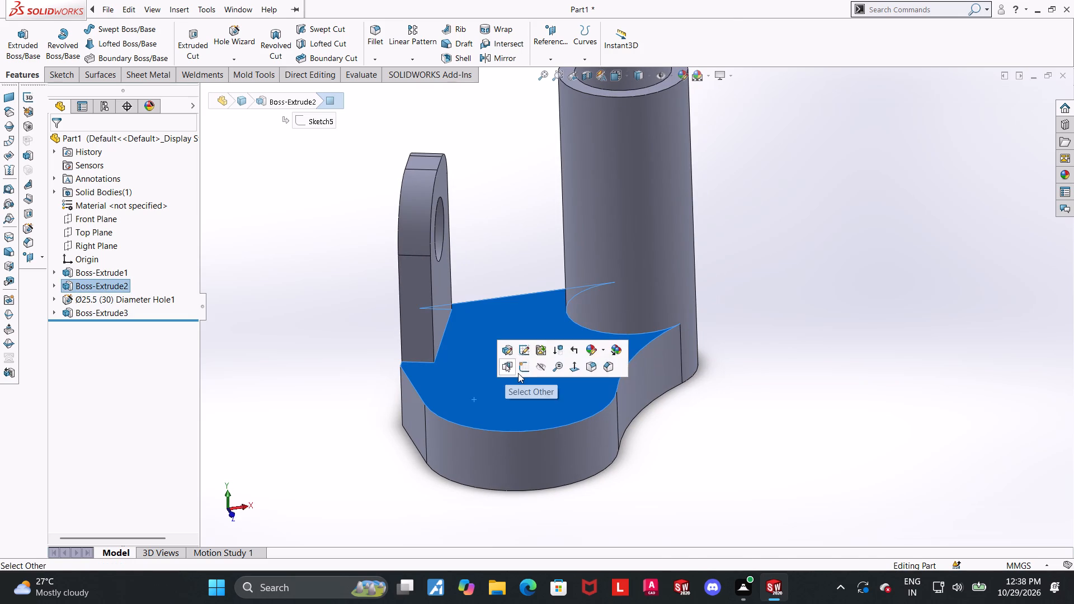
left_click(518, 373)
left_click(95, 331)
left_click(117, 314)
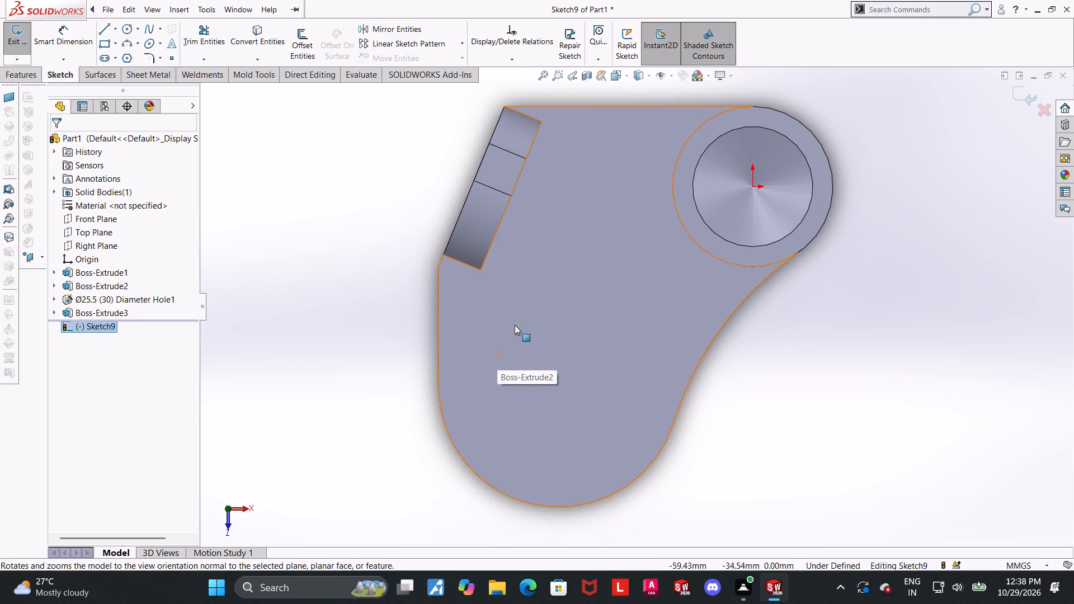
left_click(129, 32)
left_click(555, 411)
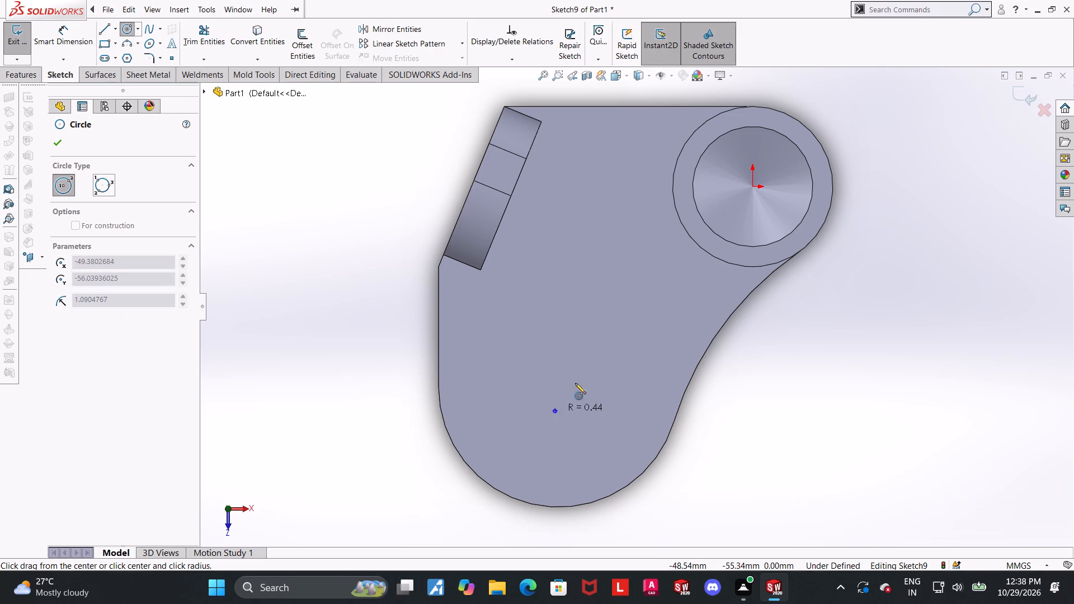
left_click(597, 355)
key("Escape")
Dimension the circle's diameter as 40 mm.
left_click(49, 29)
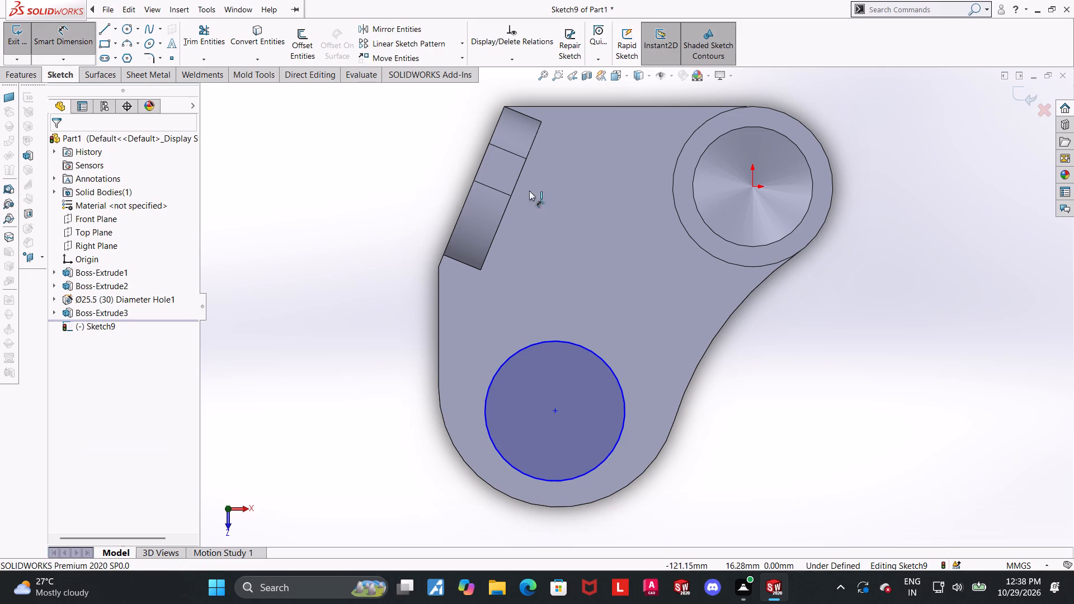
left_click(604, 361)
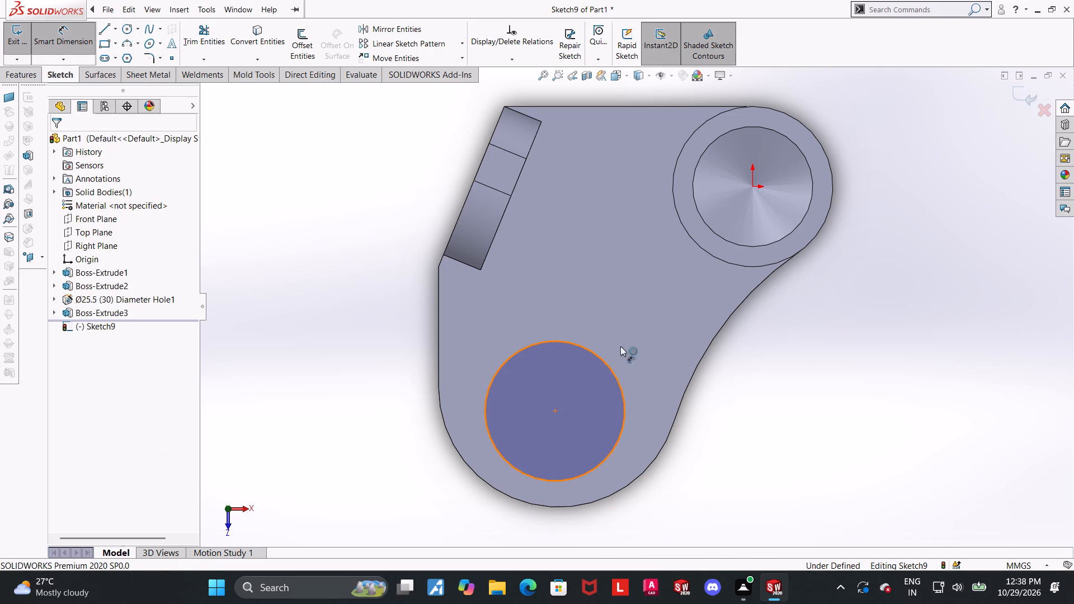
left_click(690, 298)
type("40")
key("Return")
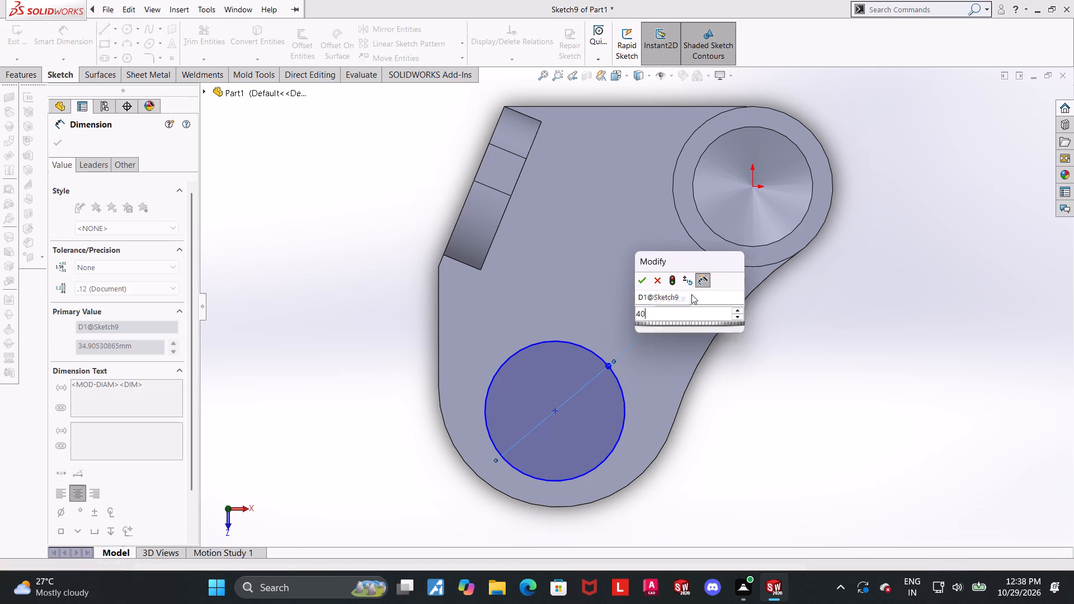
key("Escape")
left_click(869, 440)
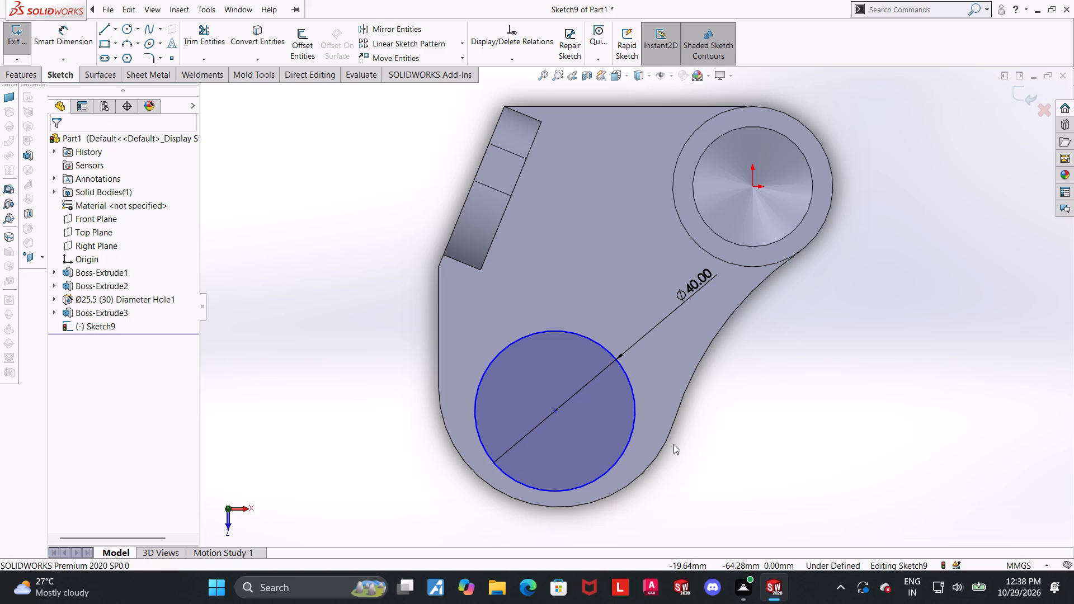
Make the circle concentric with the arc edge of the base's rounded end.
left_click(667, 442)
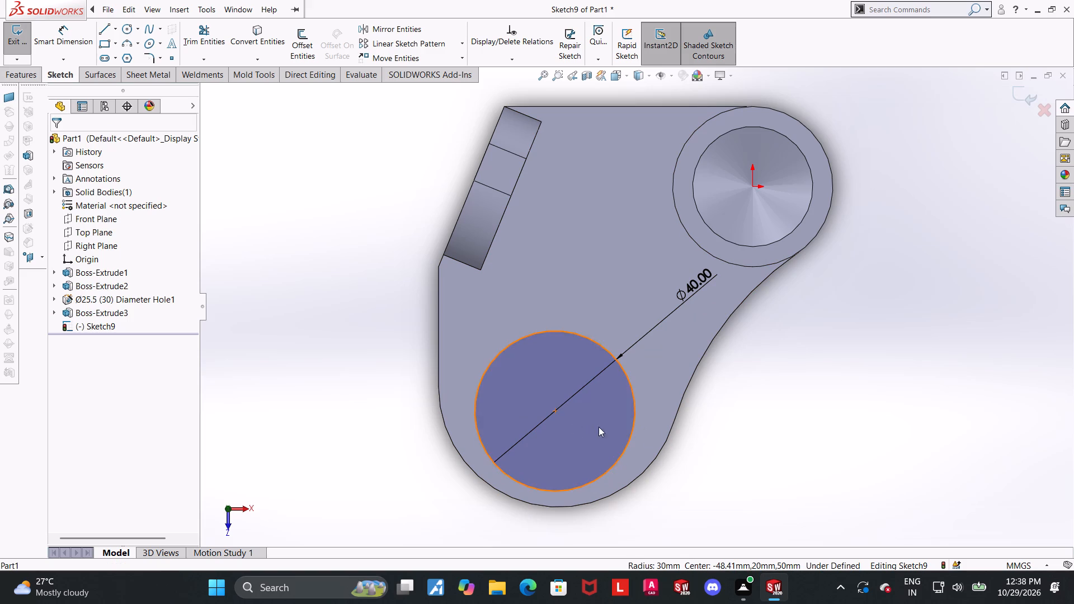
left_click(633, 422)
left_click(657, 456, "ctrl")
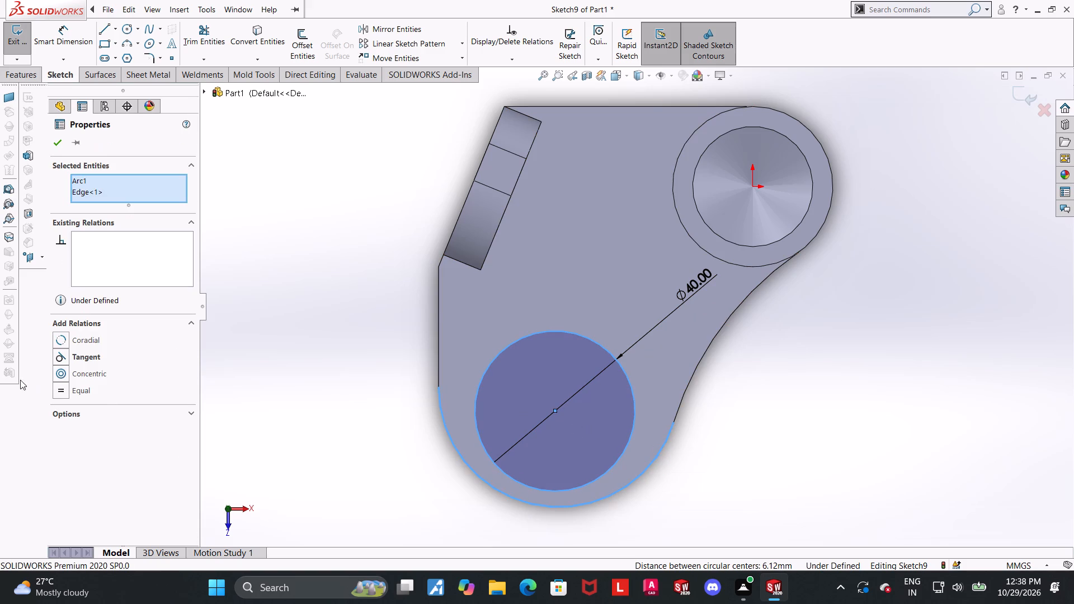
left_click(61, 374)
left_click(825, 422)
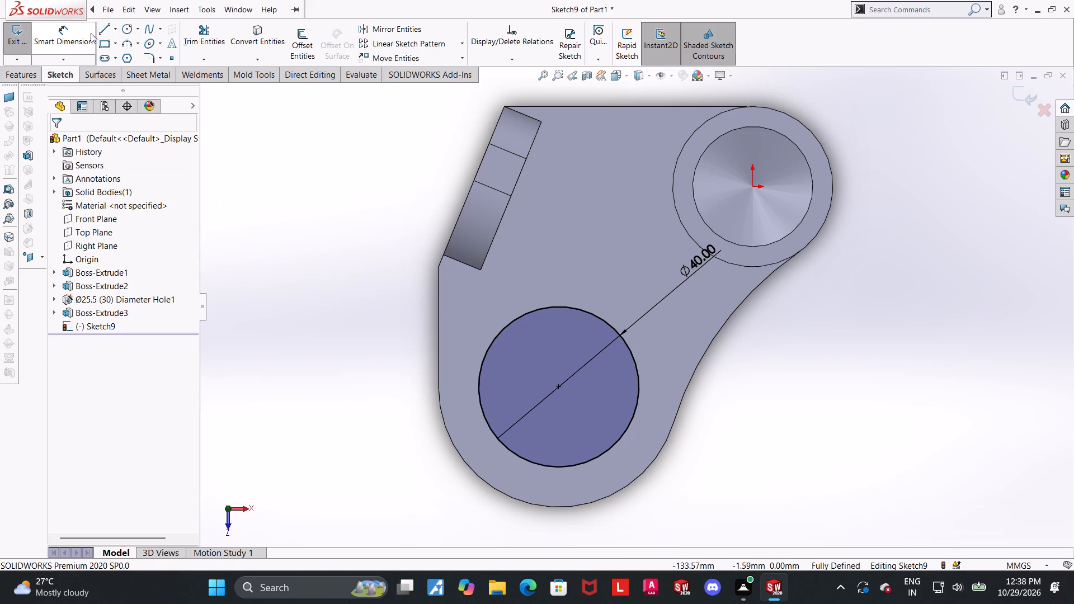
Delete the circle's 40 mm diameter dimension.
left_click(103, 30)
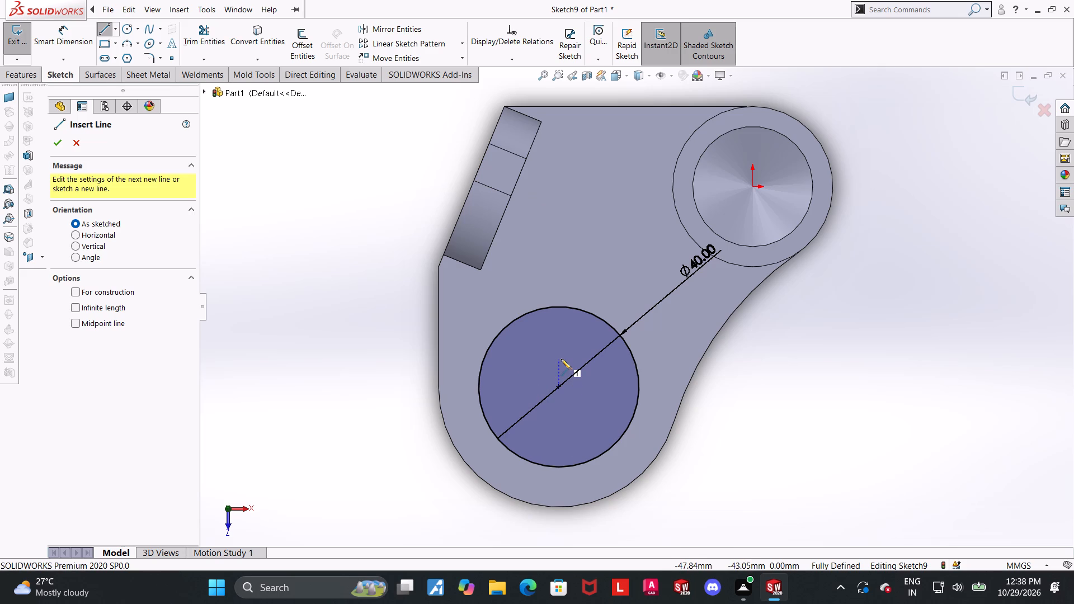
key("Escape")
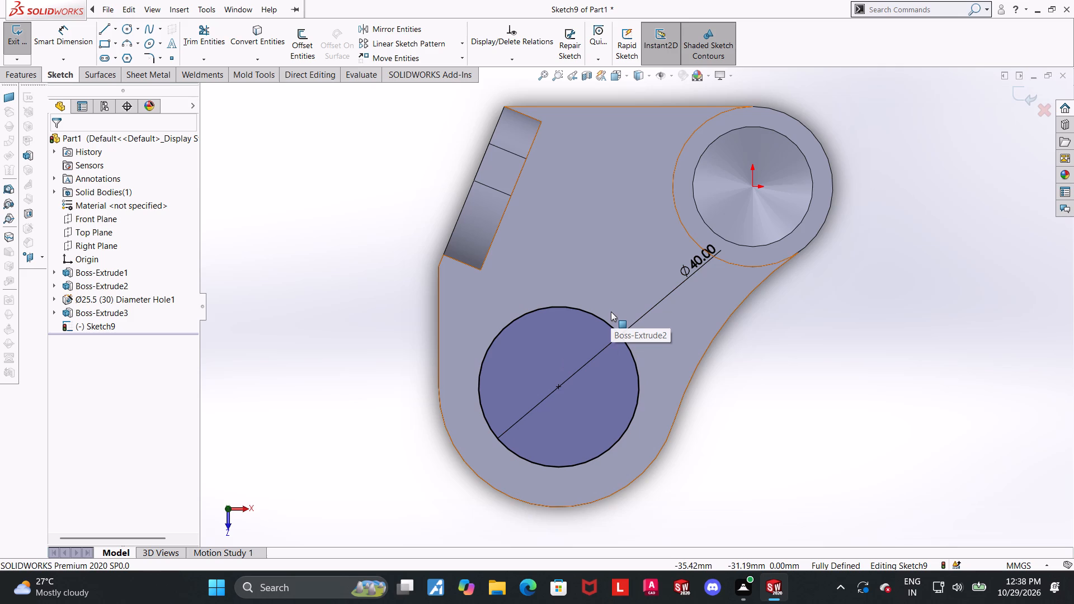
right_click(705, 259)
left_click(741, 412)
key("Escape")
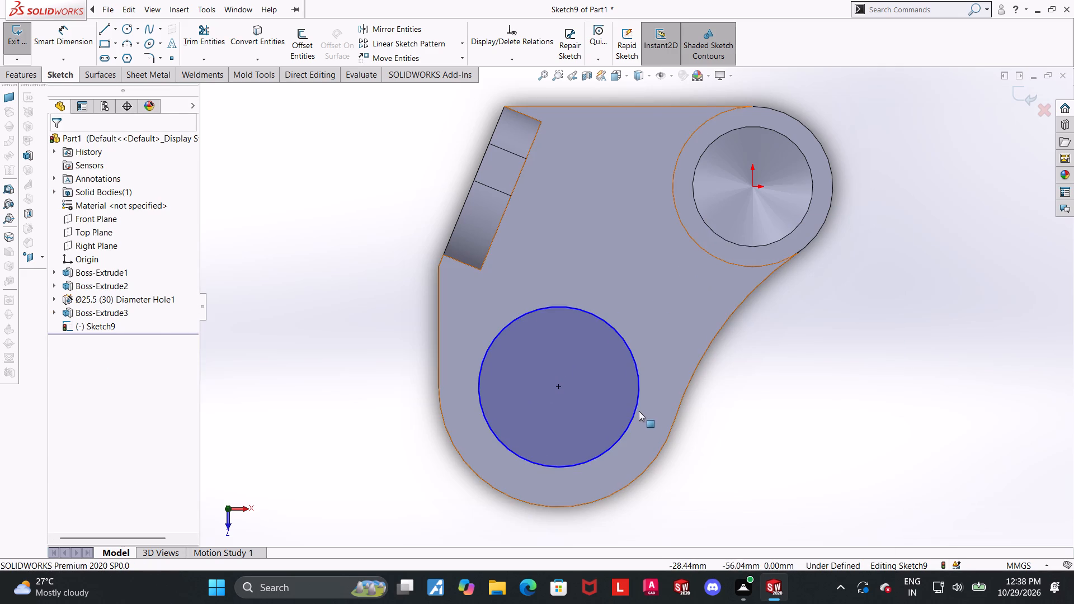
Resize the concentric circle to about 27 mm in diameter.
left_click_drag(637, 410, 612, 397)
key("Escape")
key("Escape")
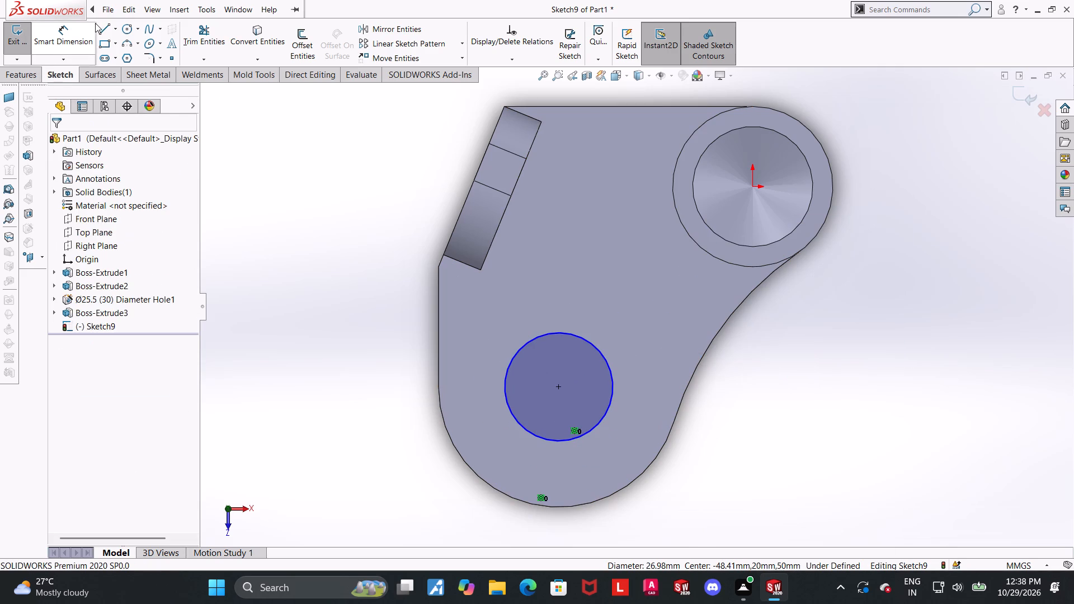
Sketch three connected lines from the circle's upper and lower quadrant points, reaching about 33 mm out past the base's straight side edge.
left_click(101, 24)
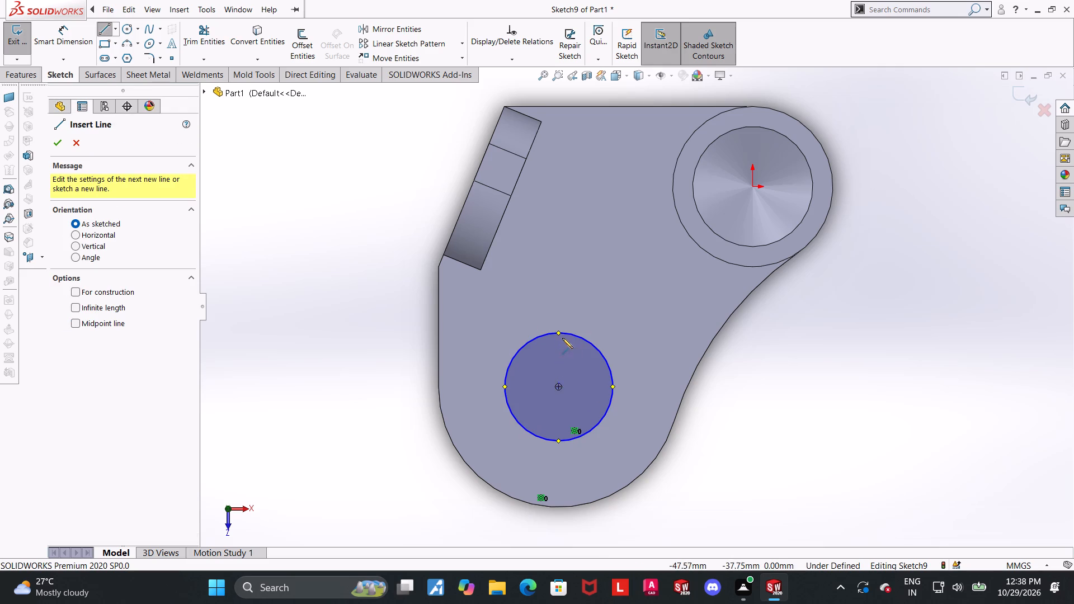
left_click(559, 333)
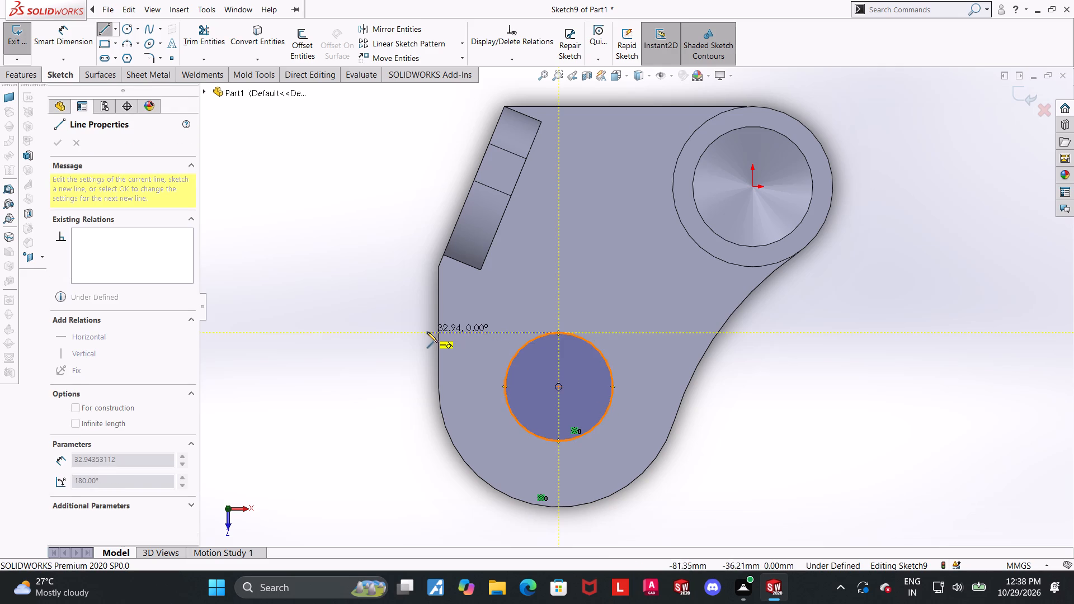
left_click(427, 332)
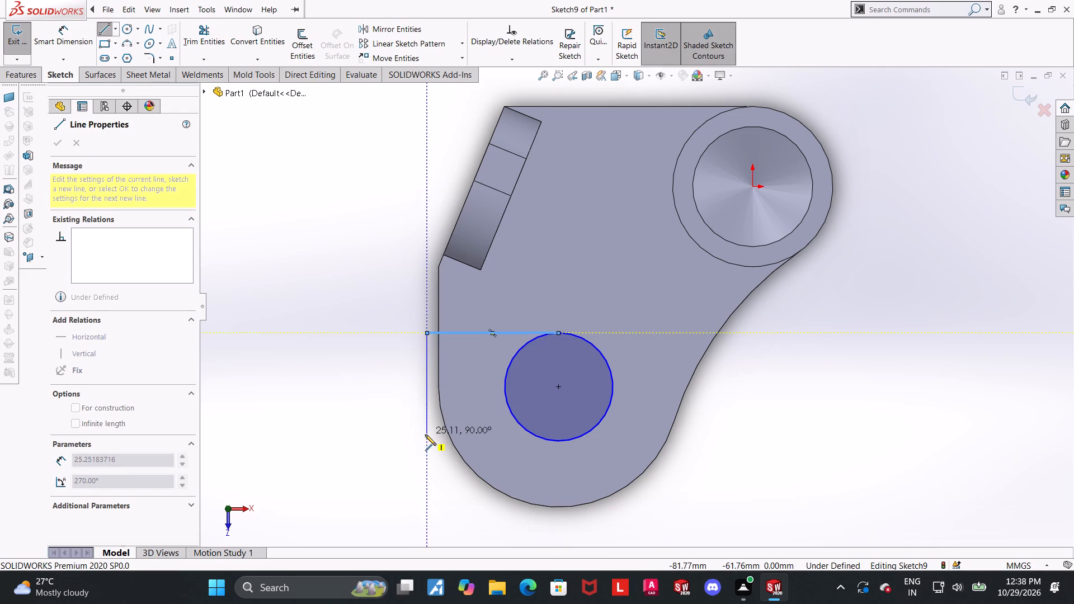
key("Escape")
left_click(105, 32)
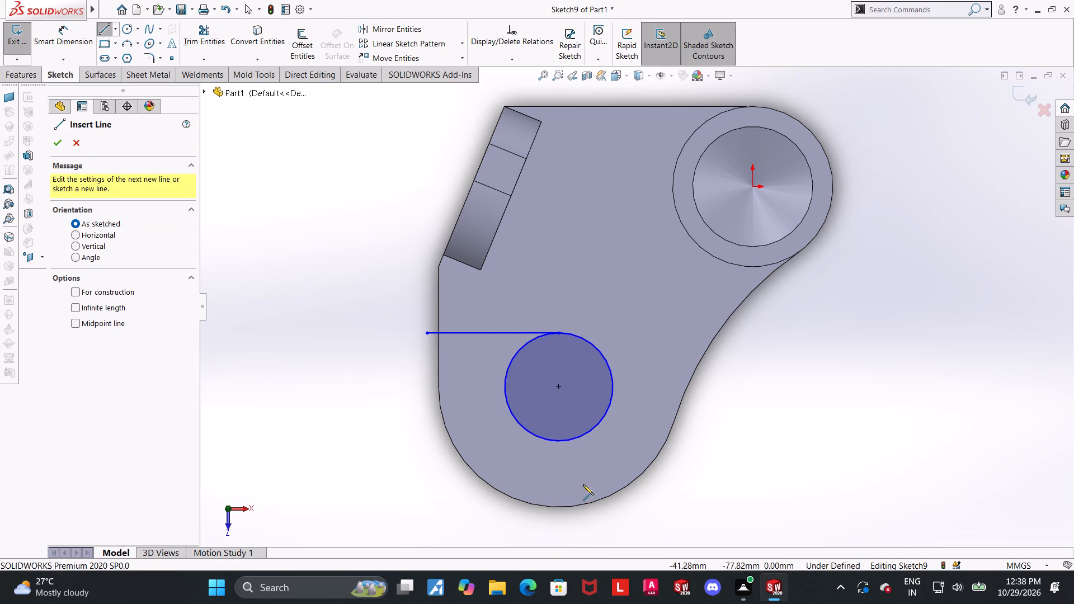
left_click(559, 443)
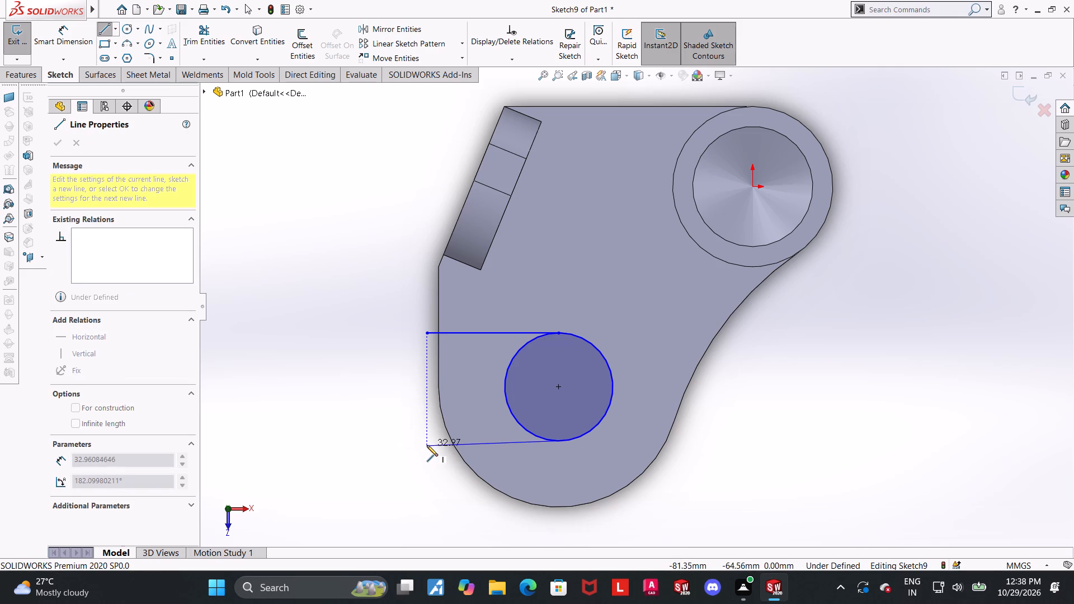
left_click(427, 445)
left_click(426, 335)
key("Escape")
key("Escape")
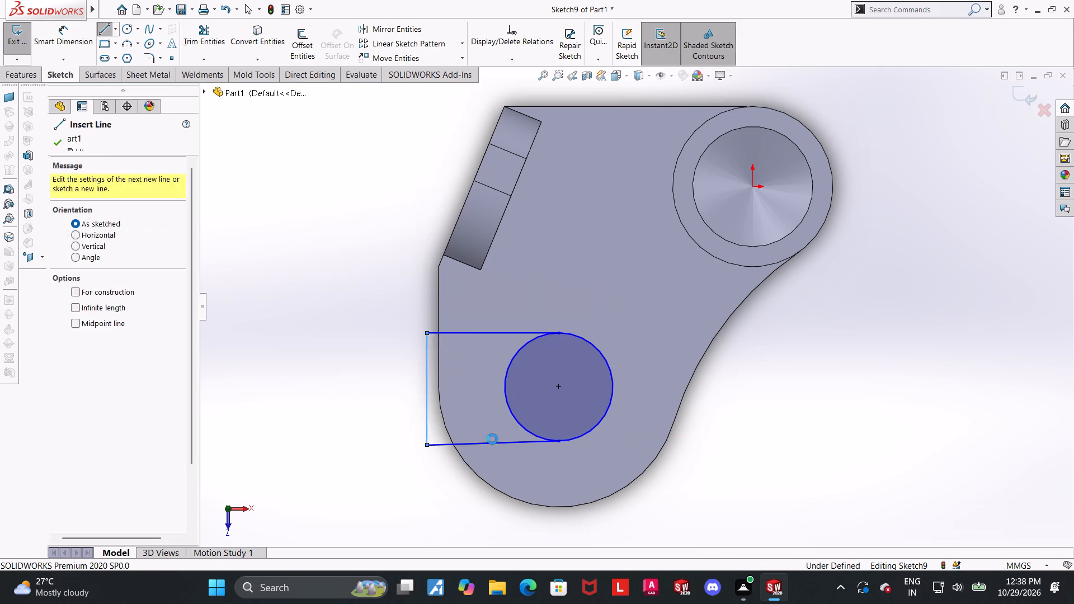
Make the slanted lower line of the slot profile horizontal.
left_click(492, 439)
left_click(524, 388)
left_click(854, 493)
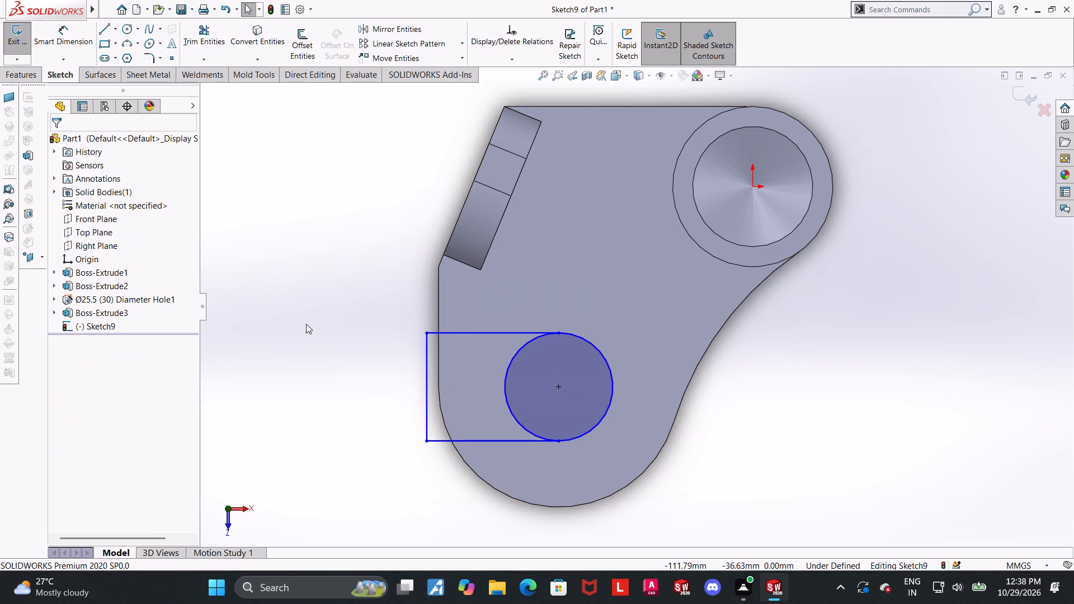
Trim away the half of the circle inside the connected lines, leaving a single round-ended slot outline.
left_click(210, 29)
left_click_drag(518, 376, 470, 369)
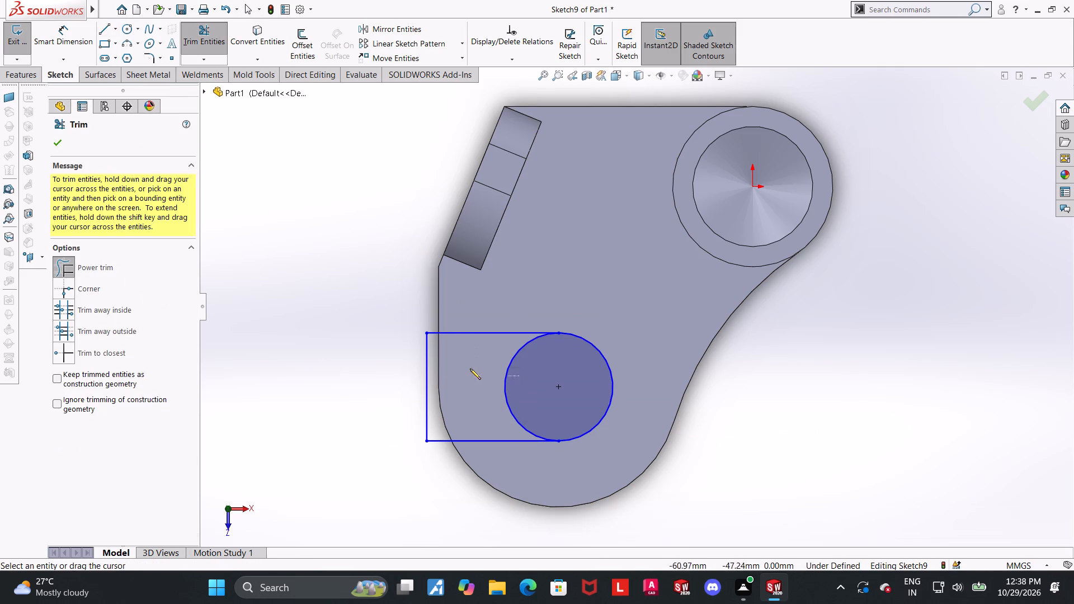
left_click_drag(470, 369, 436, 363)
key("Escape")
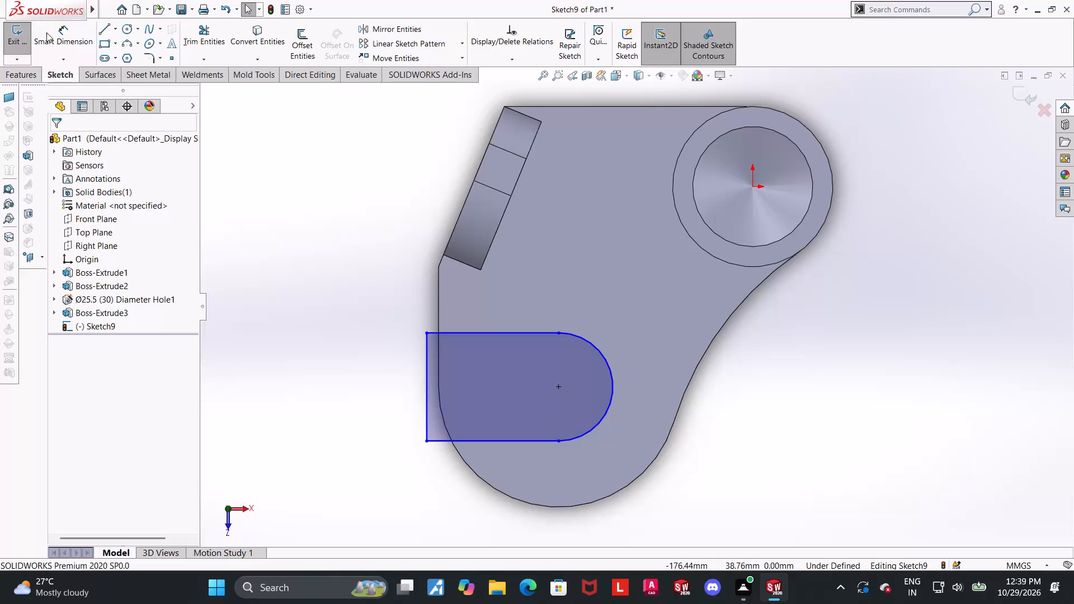
Dimension the slot's width between its two parallel horizontal lines as 20 mm.
left_click(61, 48)
left_click(63, 35)
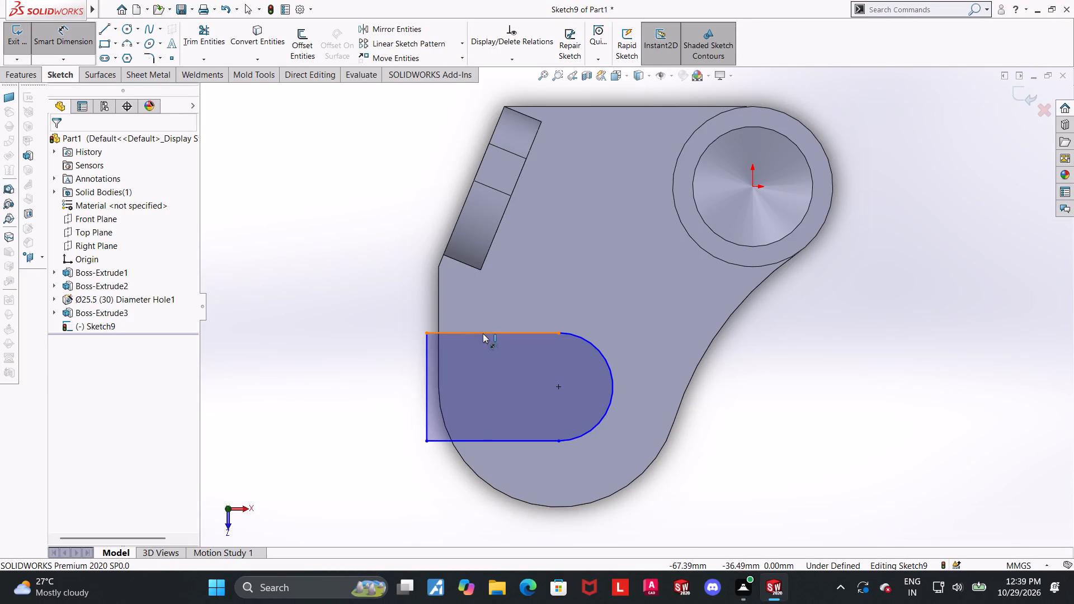
left_click(483, 333)
left_click(474, 442)
left_click(299, 399)
type("20")
key("Return")
key("Escape")
key("Escape")
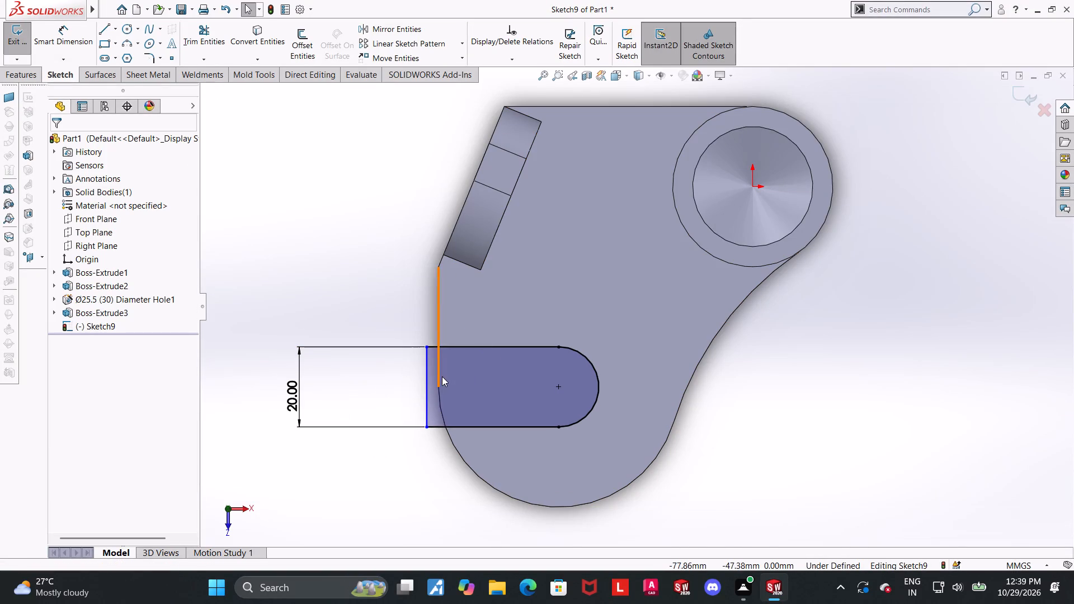
Make the slot's closing end line collinear with the base's straight side edge.
left_click(439, 366)
left_click(428, 366, "ctrl")
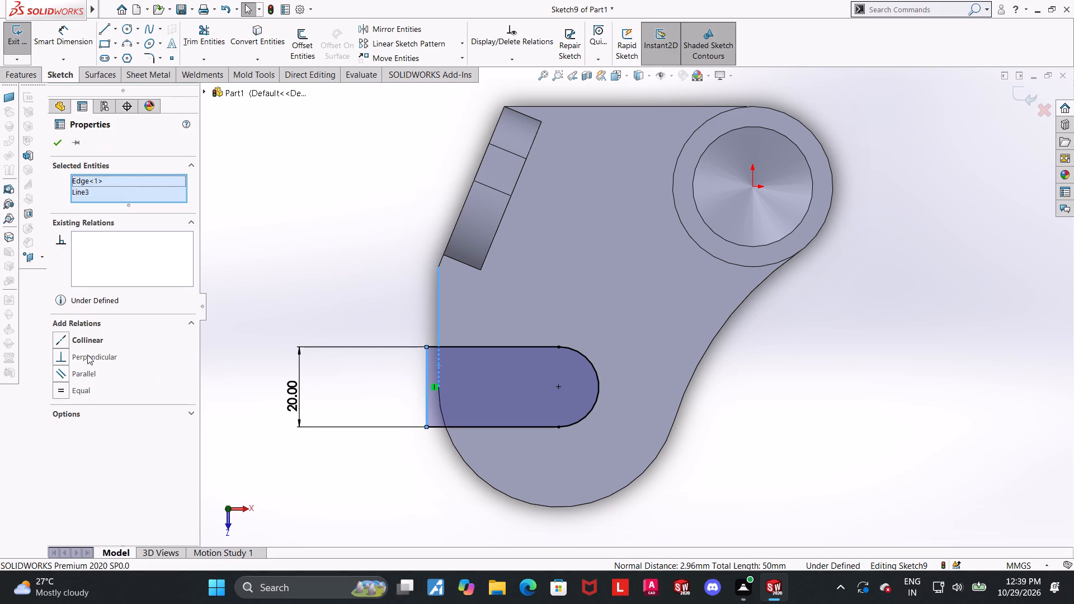
left_click(67, 343)
left_click(1043, 400)
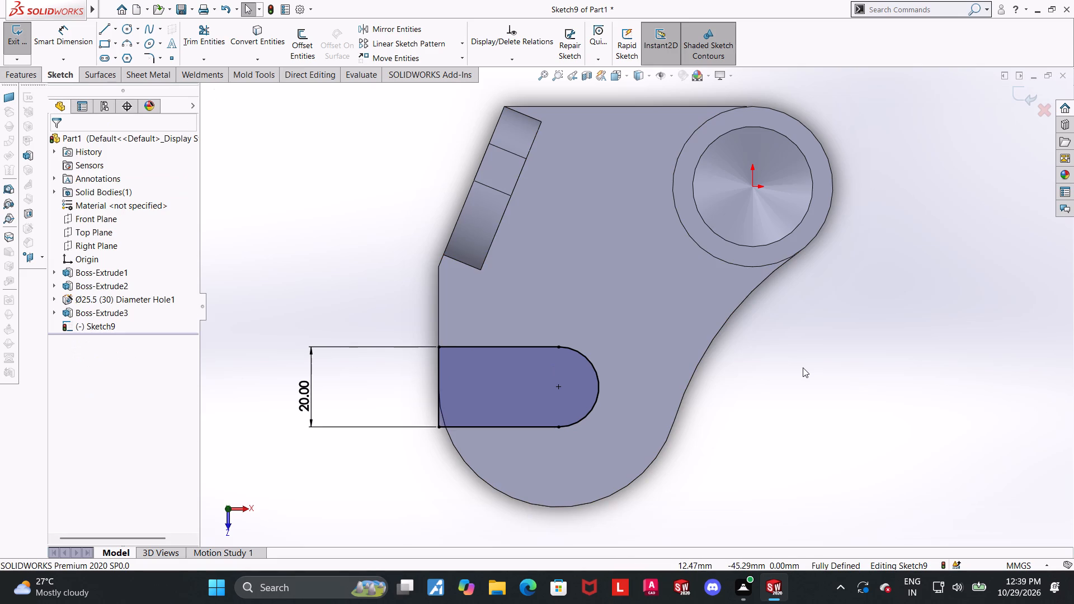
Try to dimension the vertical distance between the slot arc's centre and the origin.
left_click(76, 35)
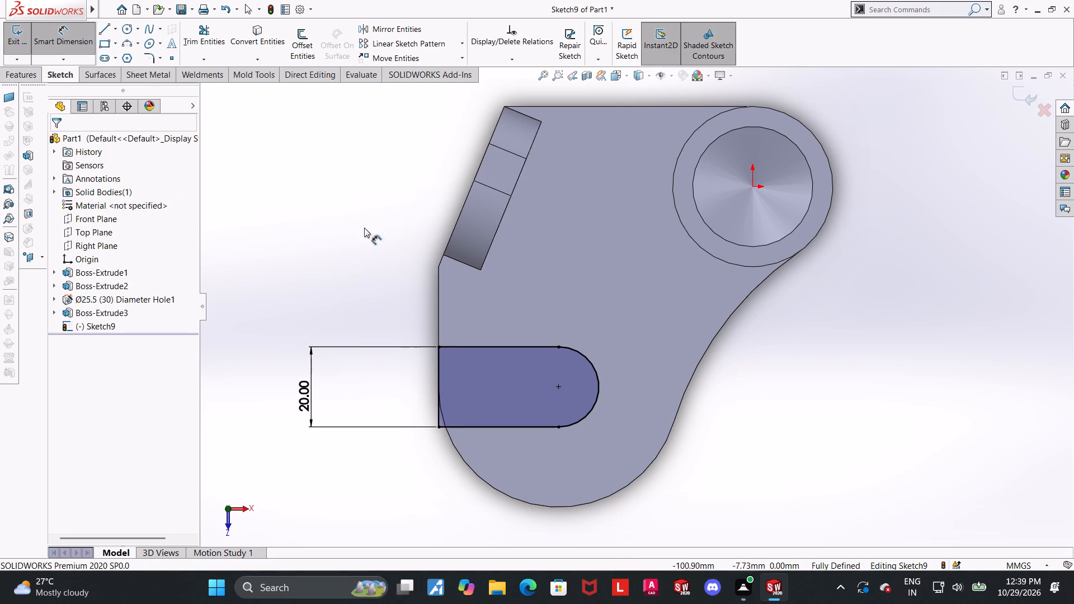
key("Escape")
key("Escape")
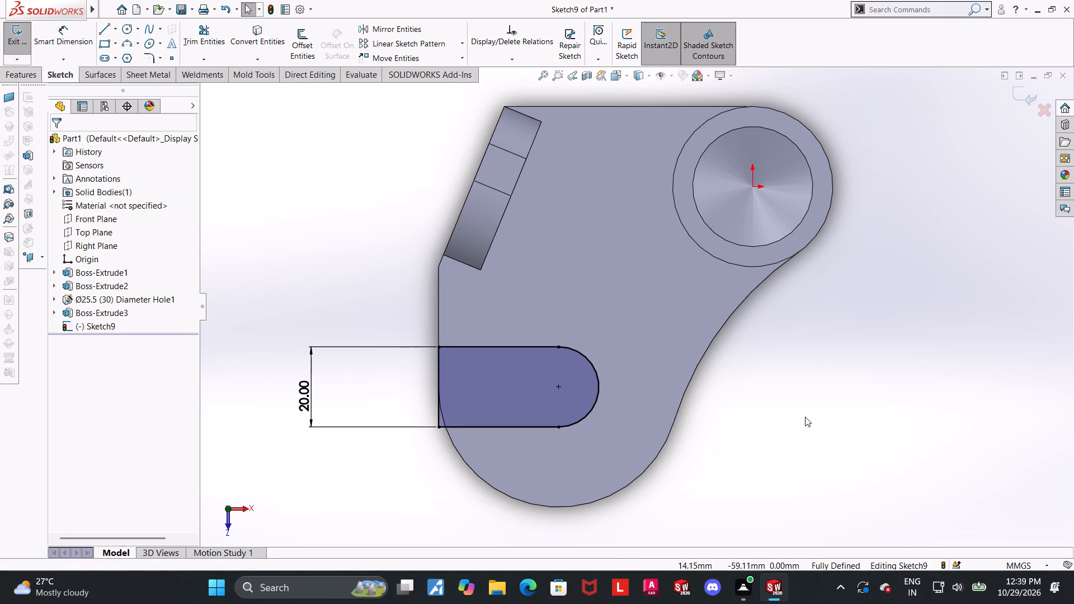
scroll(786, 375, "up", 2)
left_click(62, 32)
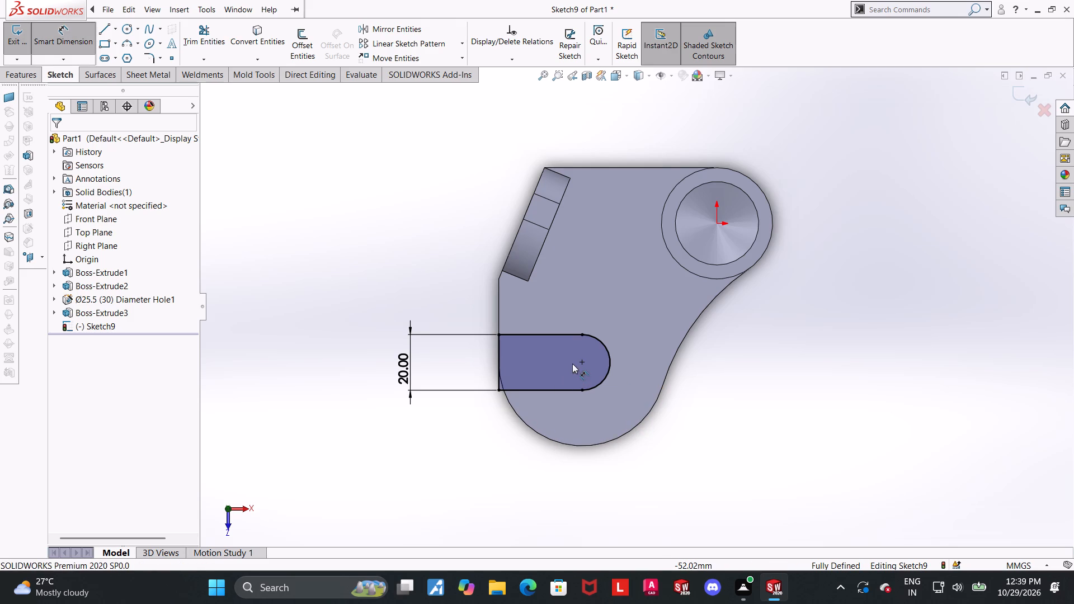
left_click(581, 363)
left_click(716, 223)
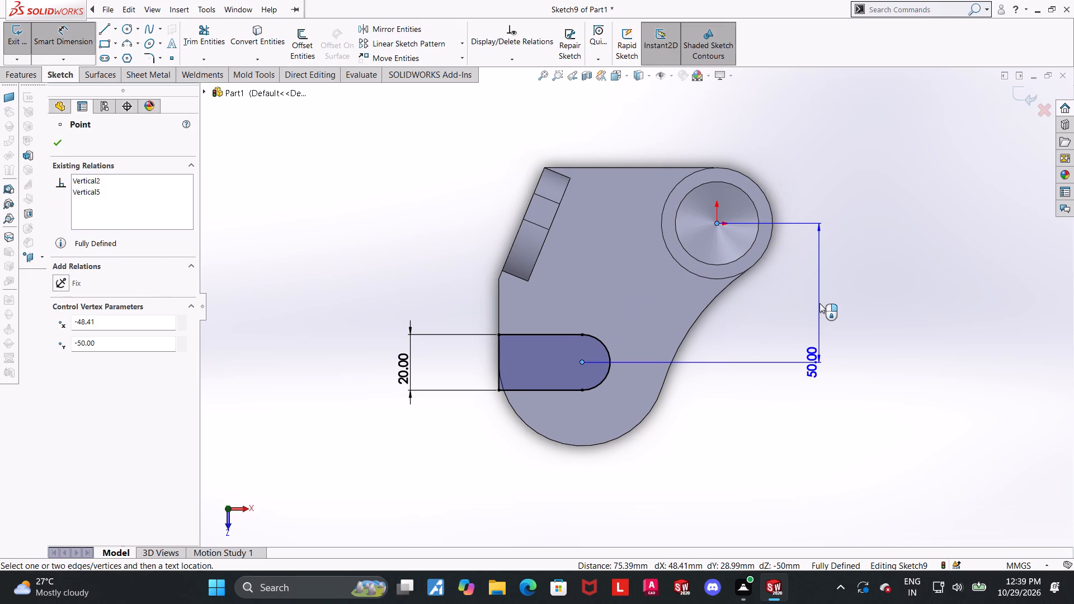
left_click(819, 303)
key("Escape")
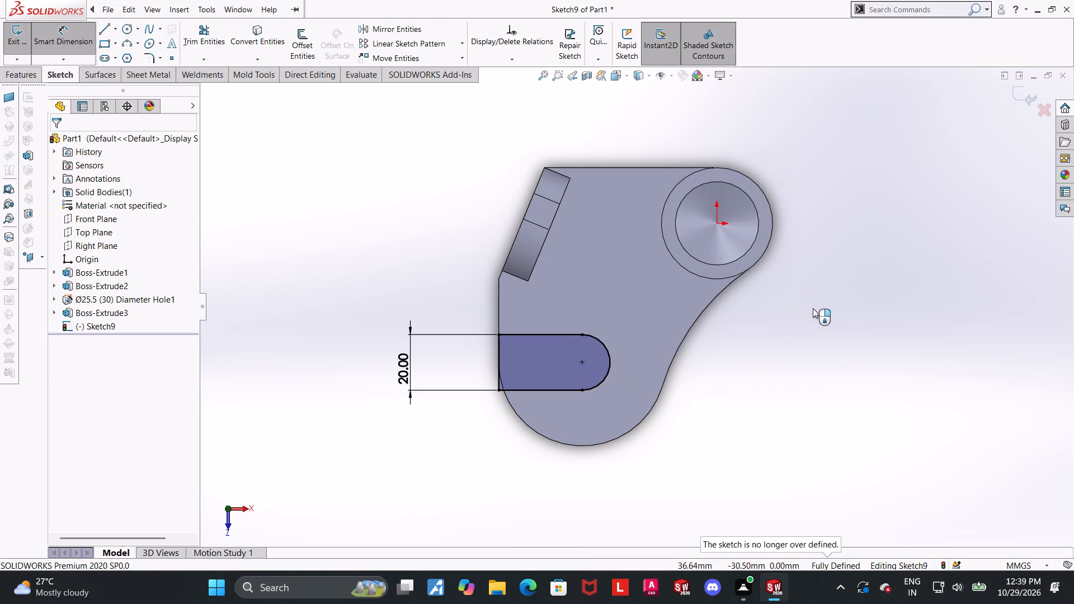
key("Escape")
Finish the slot sketch and extrude-cut it through the full thickness of the base.
middle_click_drag(718, 359, 717, 276)
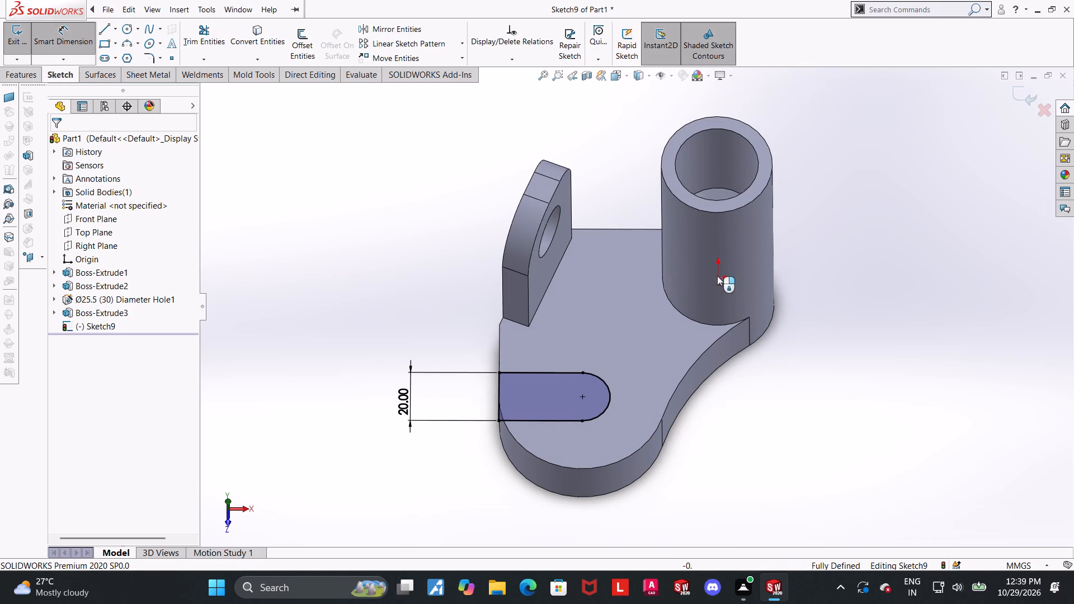
left_click(1011, 95)
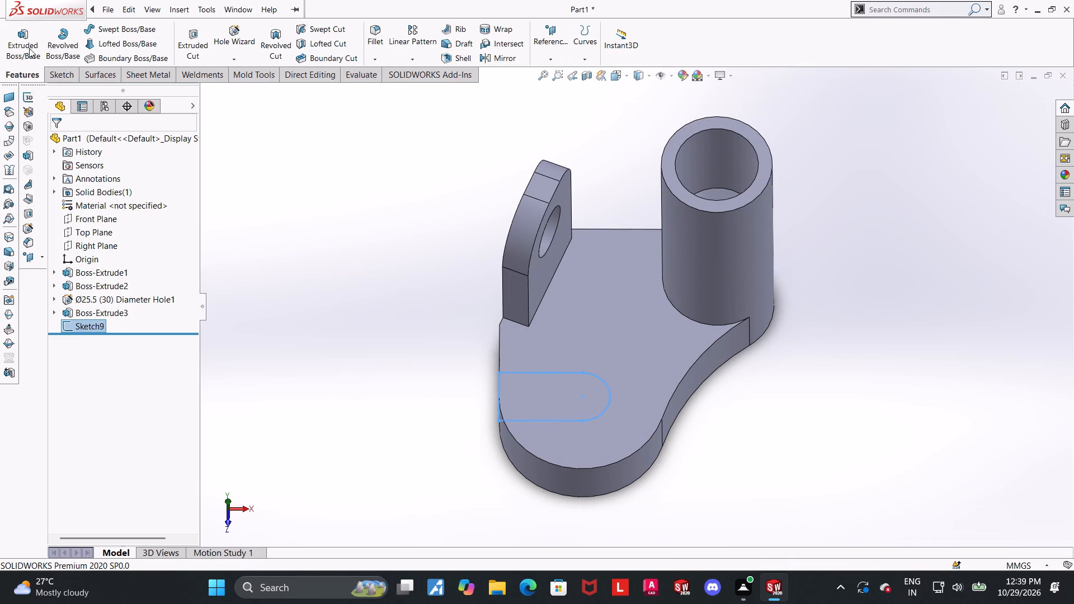
left_click(183, 39)
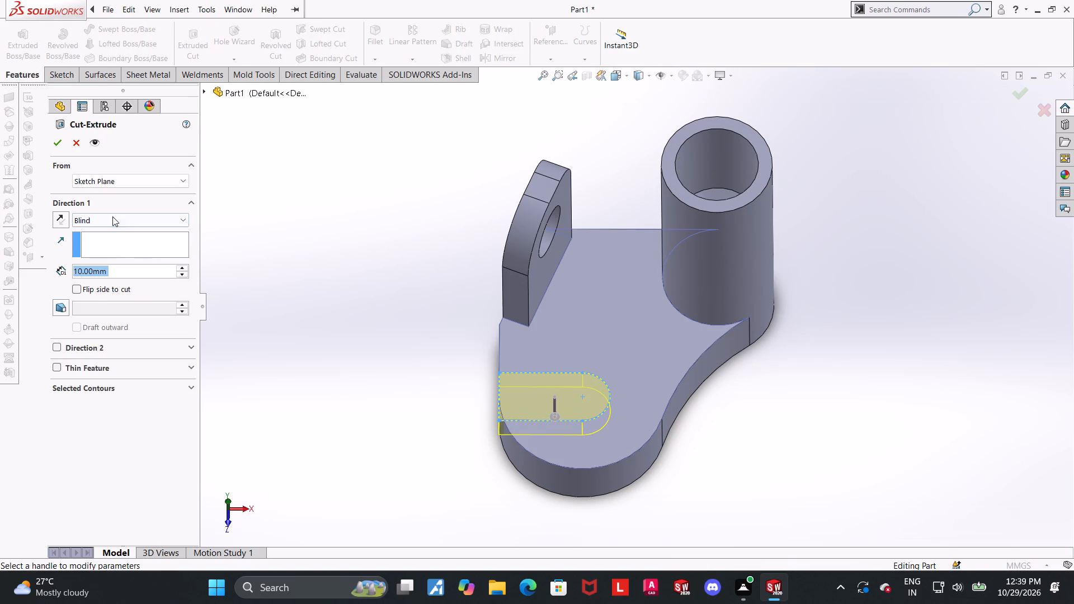
left_click(112, 216)
left_click(102, 240)
left_click(56, 142)
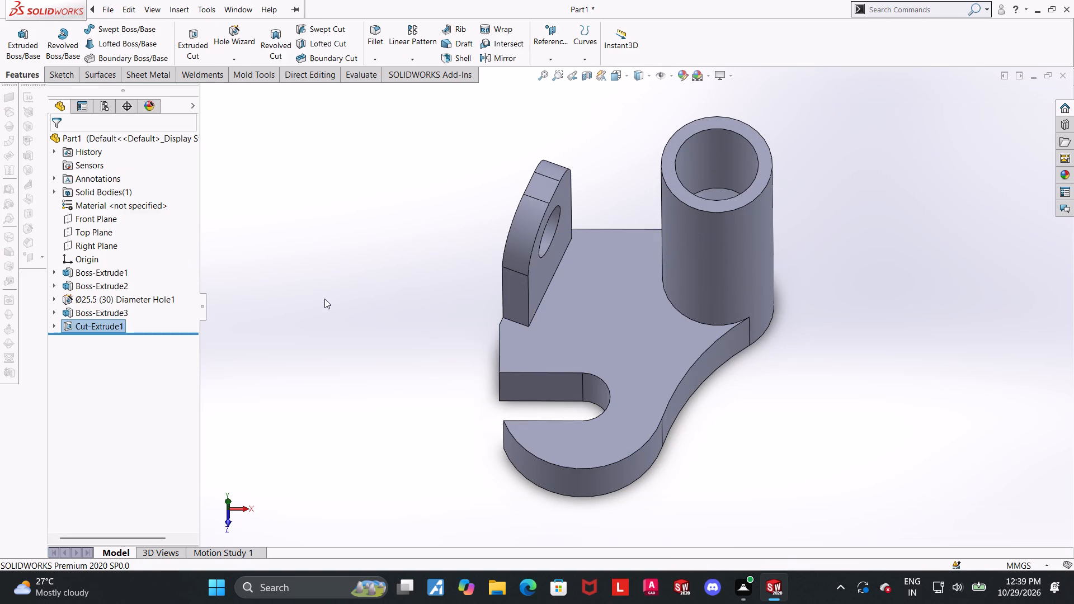
left_click(325, 299)
Start a sketch on the base's top face and draw a circle about 46 mm in diameter centred near the slot's rounded end.
left_click(600, 360)
left_click(651, 325)
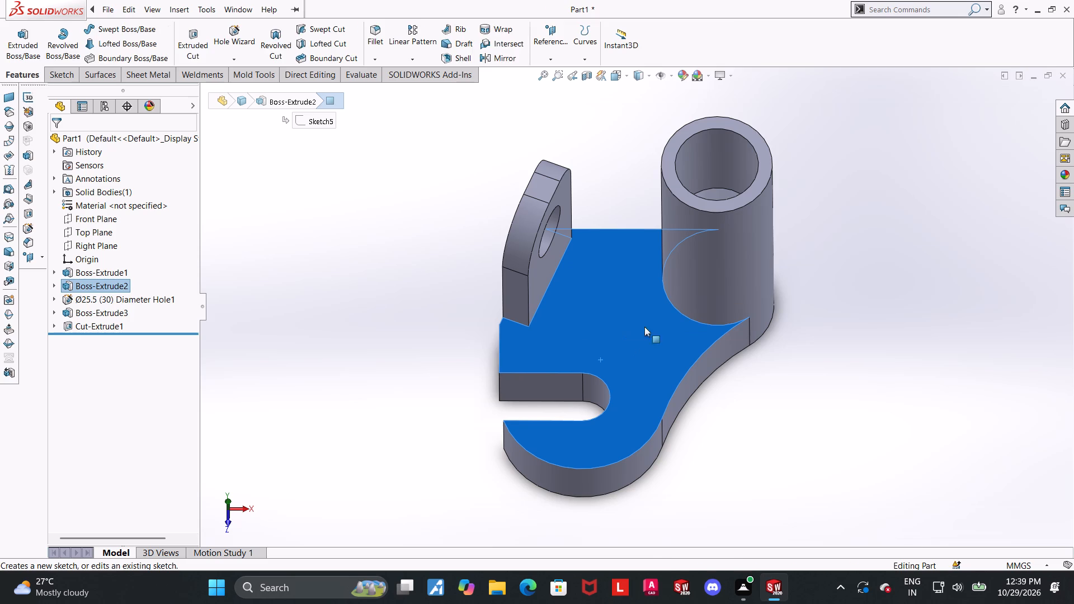
left_click(116, 335)
left_click(137, 318)
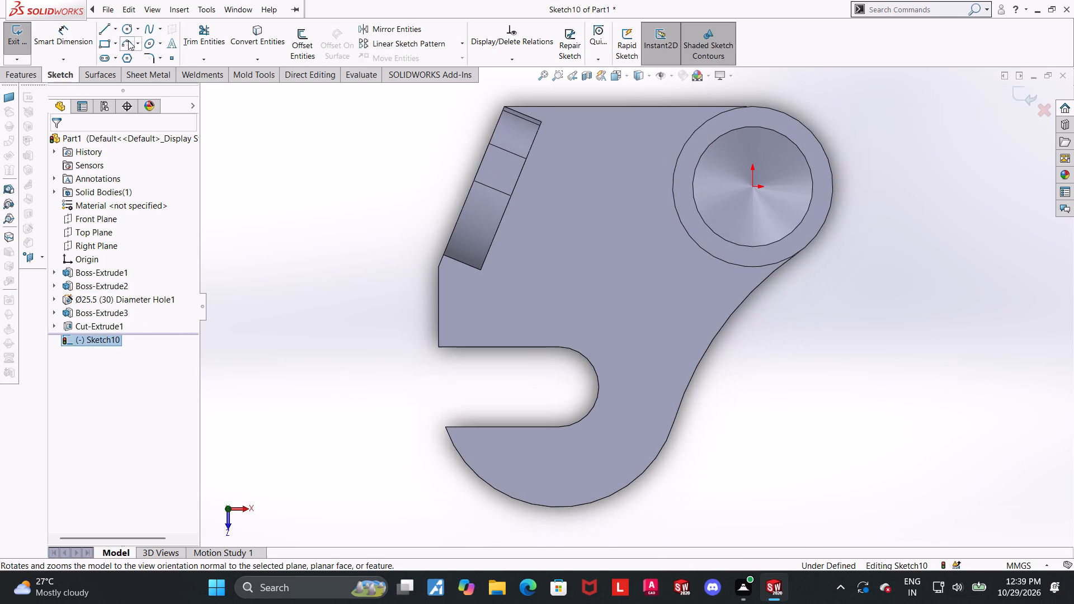
left_click(127, 22)
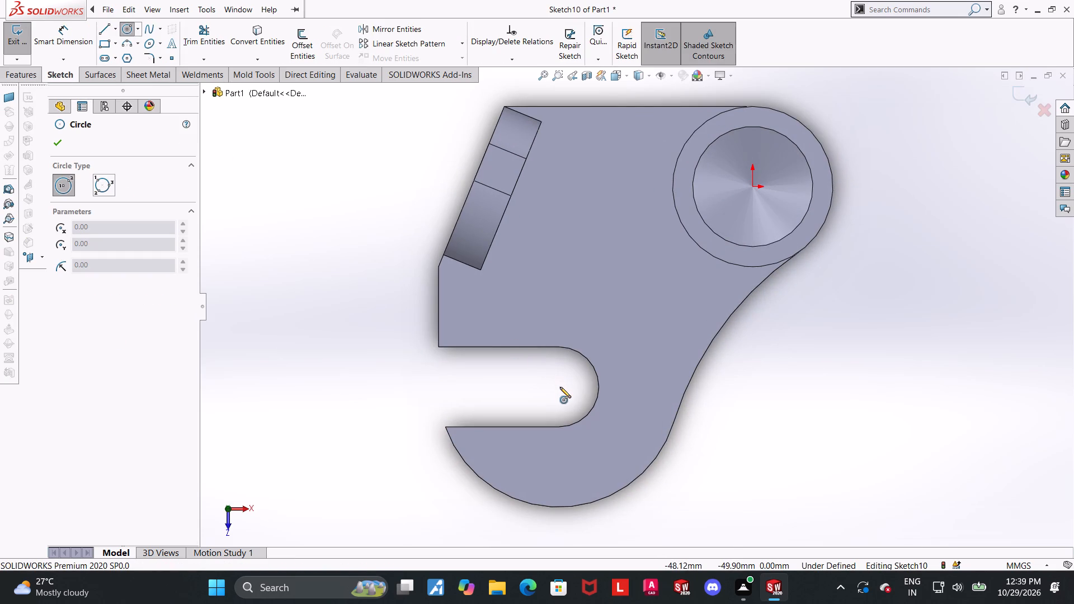
left_click(557, 388)
left_click(626, 325)
key("Escape")
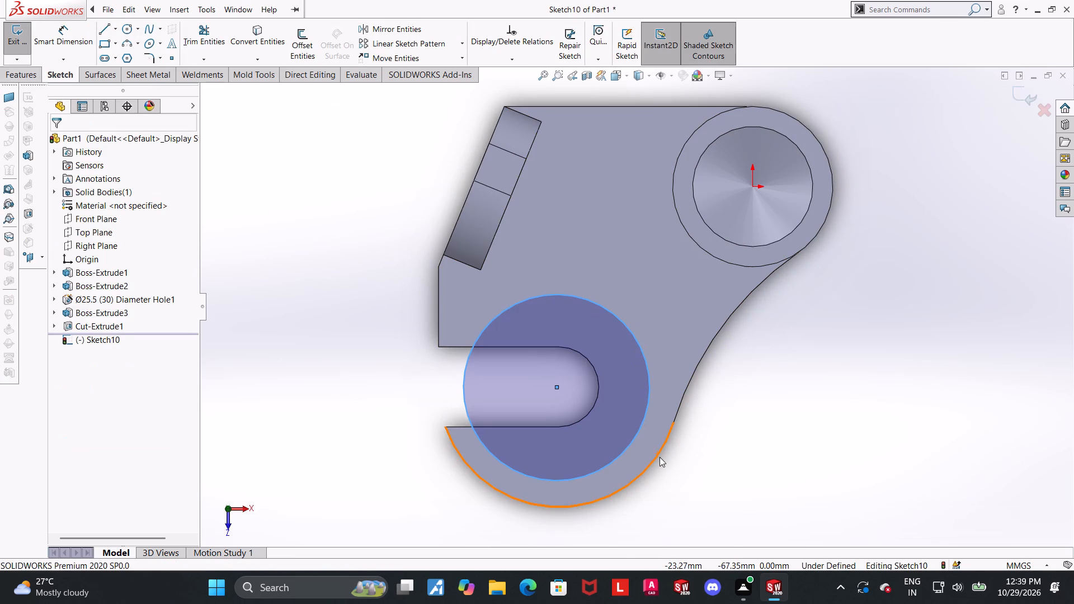
Make the new circle concentric with the outer arc edge of the base's rounded end.
left_click(657, 454)
left_click(633, 435, "ctrl")
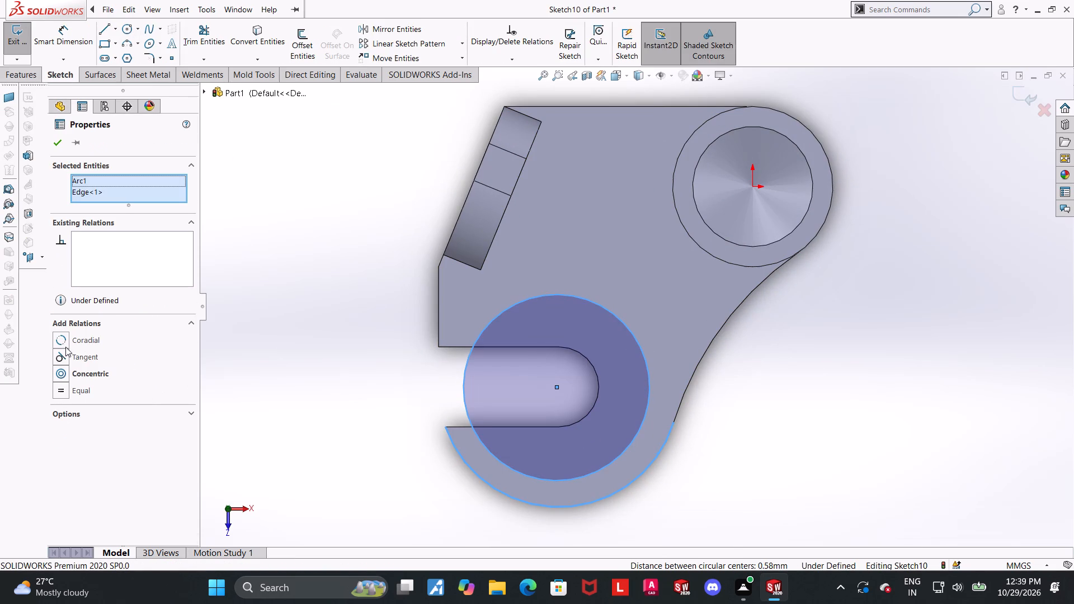
left_click(64, 370)
left_click(175, 354)
Dimension the concentric circle's diameter as 40 mm.
left_click(65, 36)
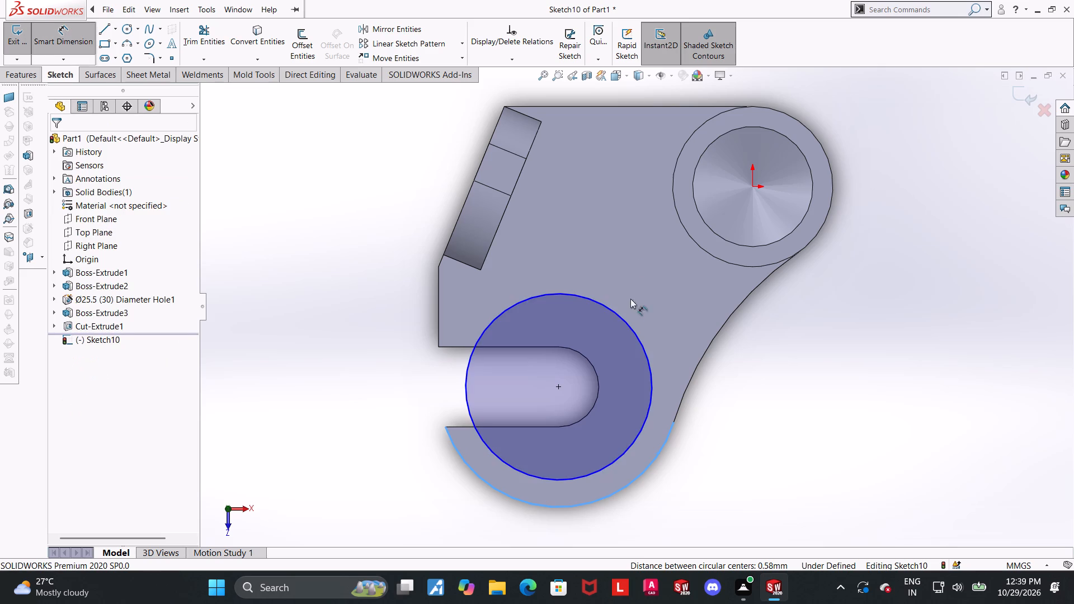
left_click(642, 345)
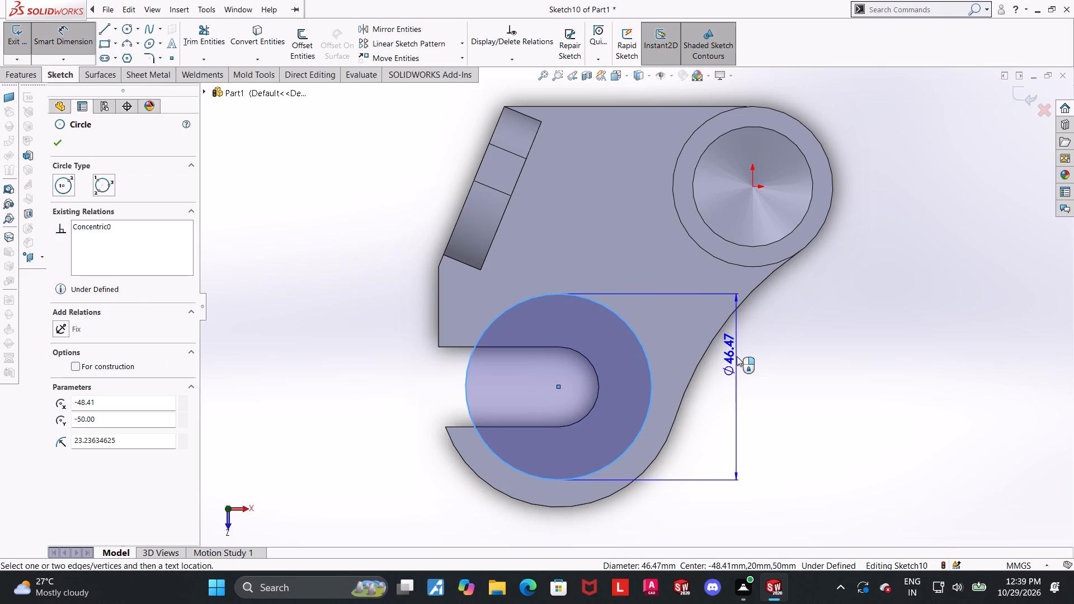
left_click(737, 356)
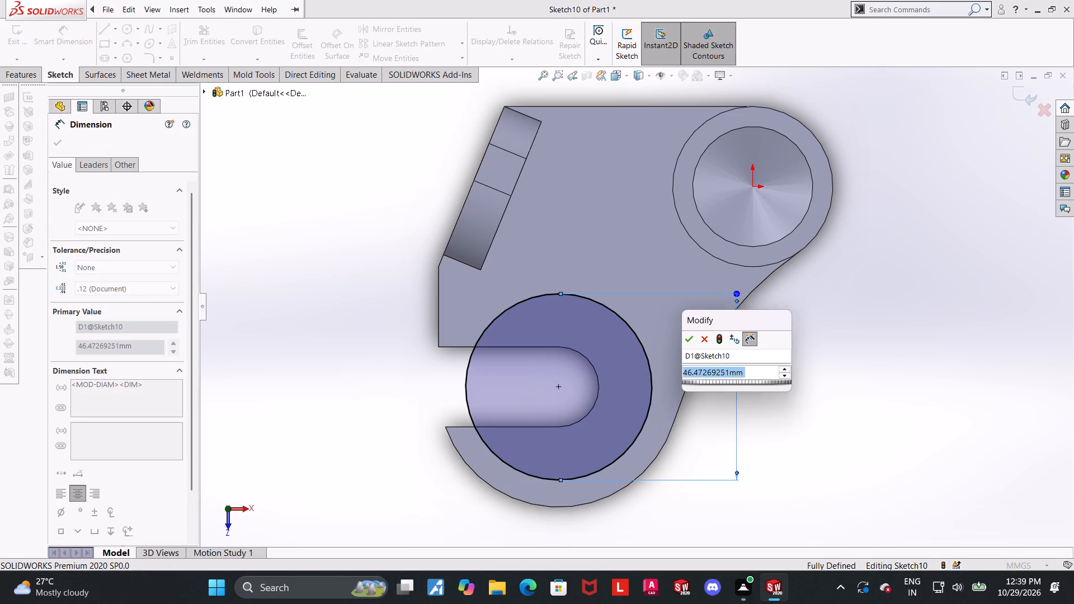
type("40")
key("Return")
key("Escape")
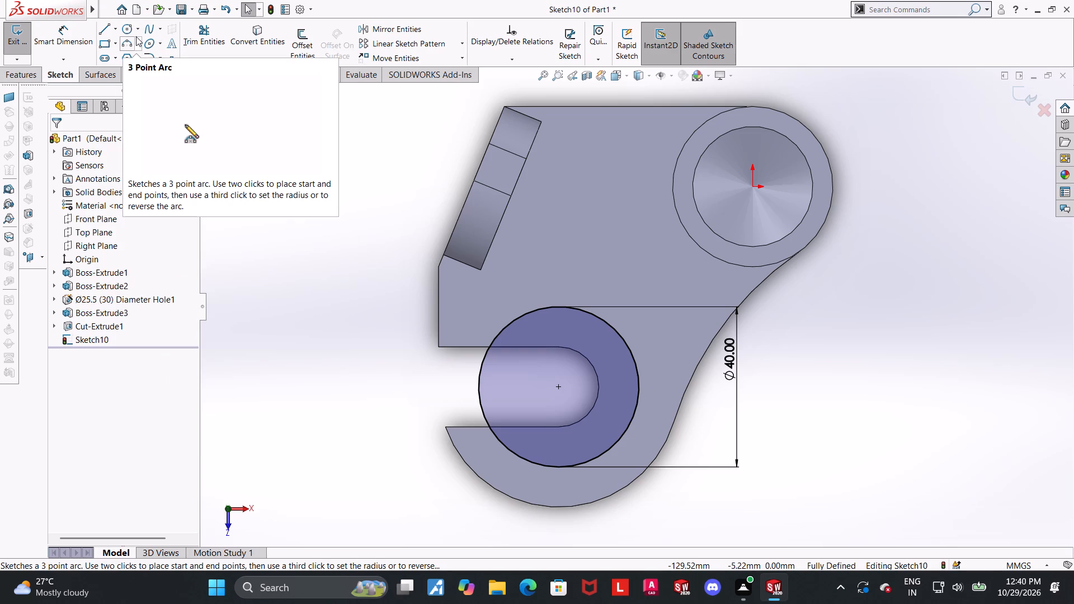
middle_click(840, 323)
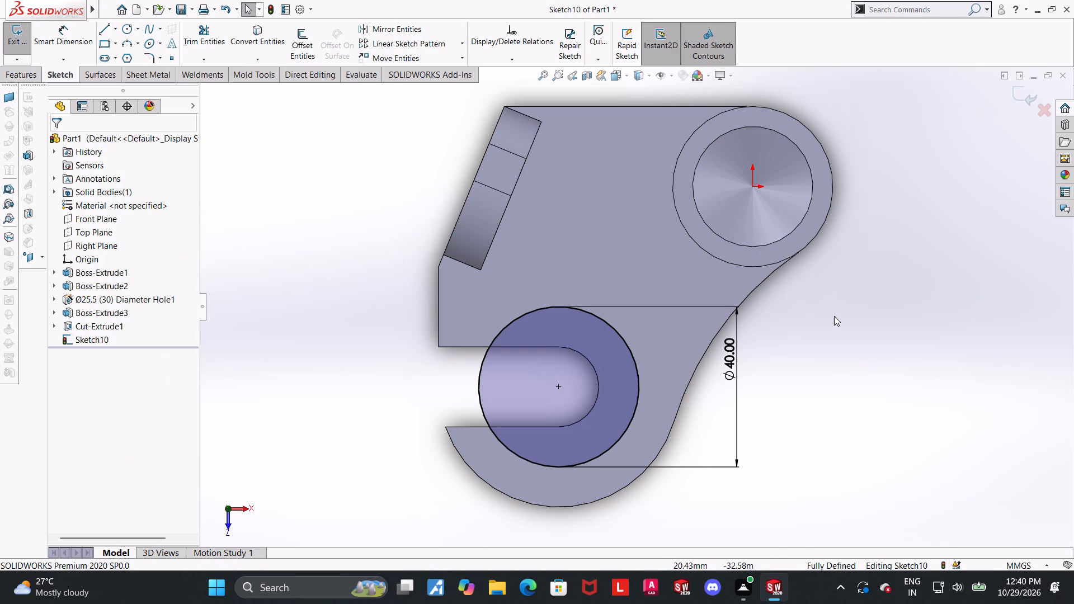
key("Escape")
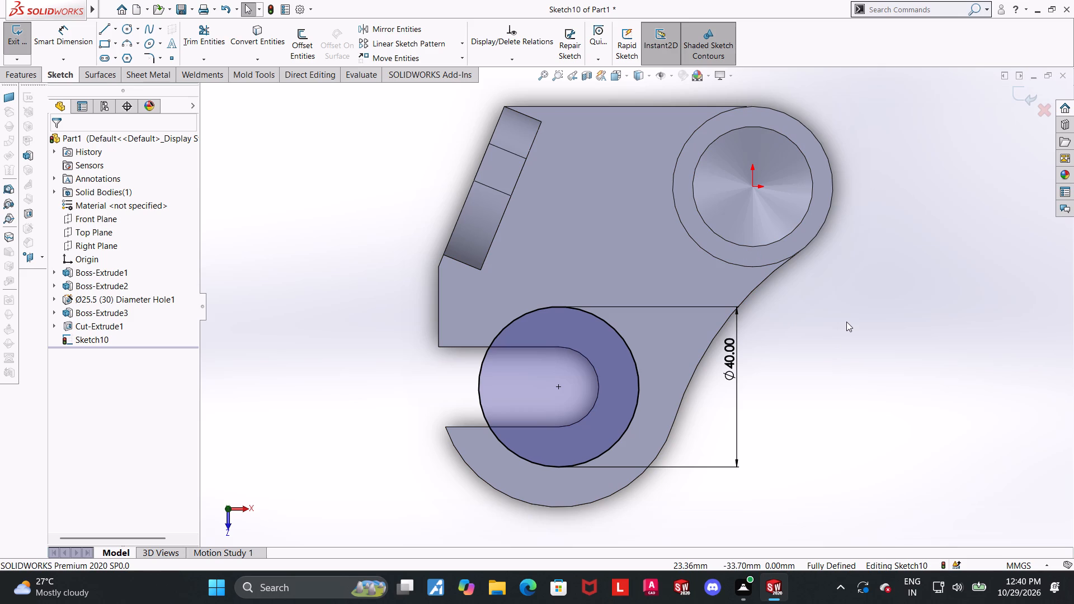
Switch the concentric circle's 40 mm diameter dimension to a radius display.
double_click(734, 365)
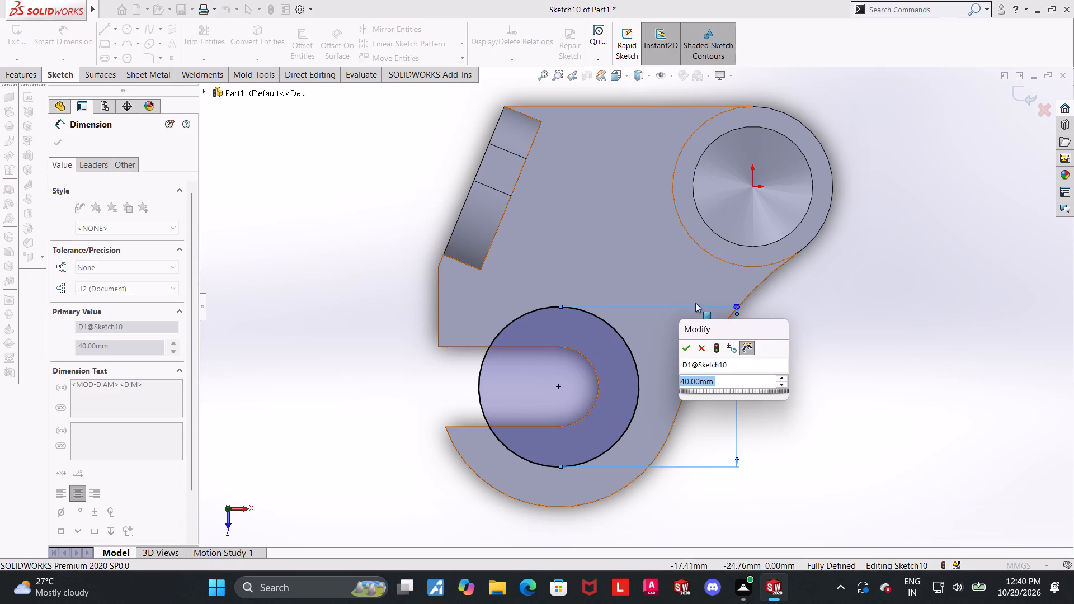
left_click(691, 344)
left_click(104, 169)
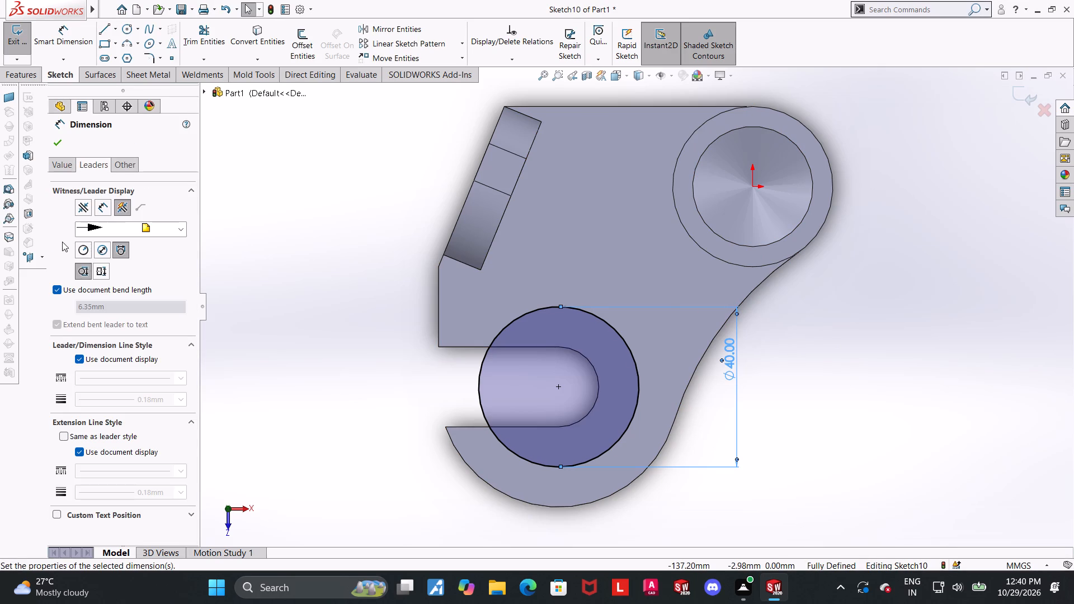
left_click(89, 248)
left_click(54, 147)
left_click(865, 348)
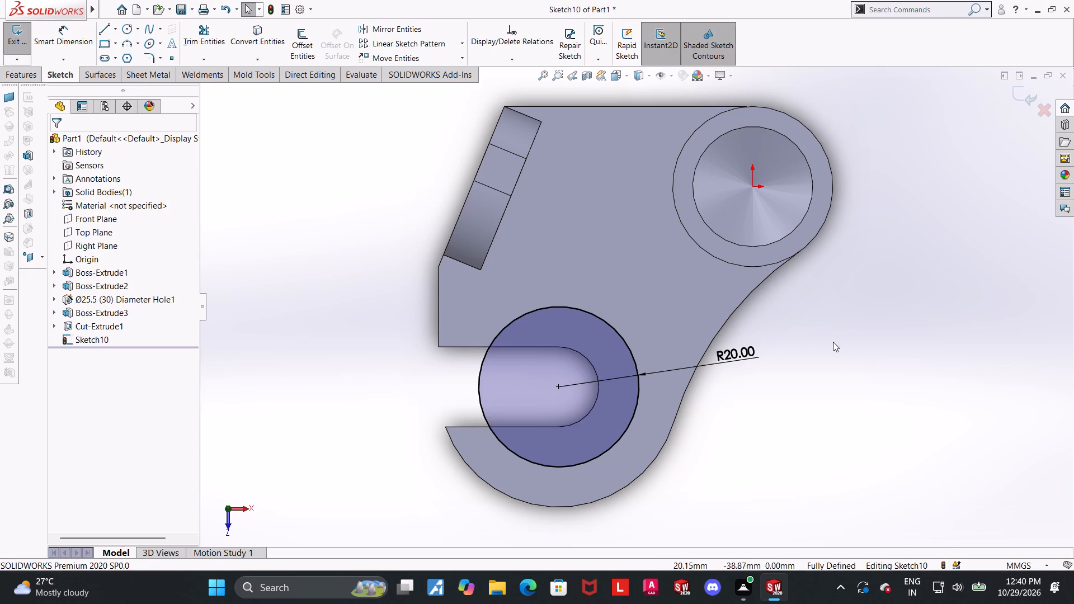
Finish the circle sketch and extrude-cut it to a blind depth of 8 mm into the base.
middle_click_drag(836, 376, 834, 332)
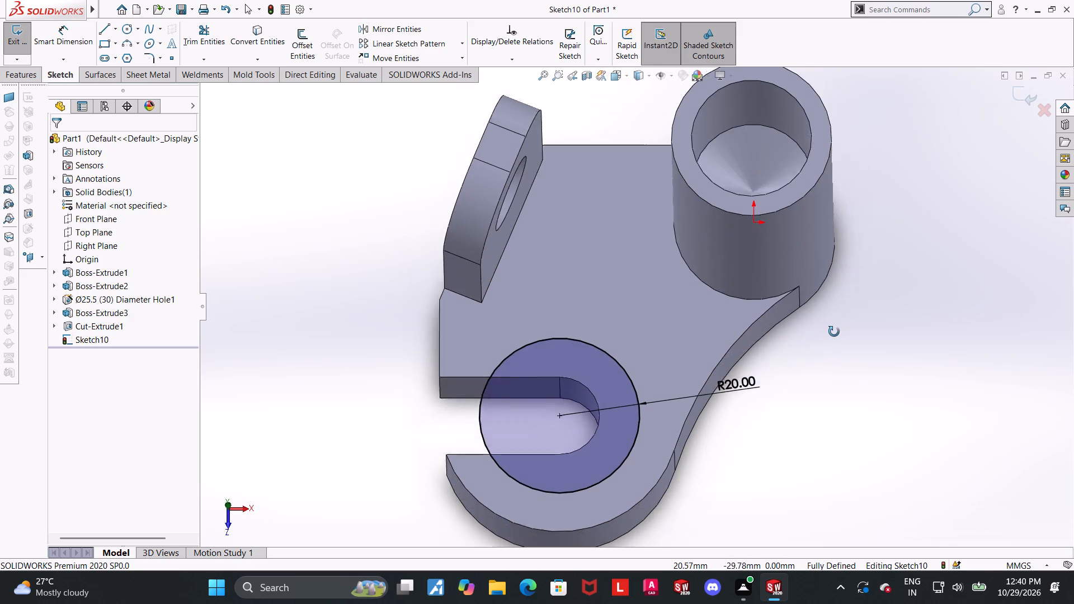
middle_click_drag(834, 332, 834, 331)
scroll(834, 331, "up", 1)
left_click(1020, 95)
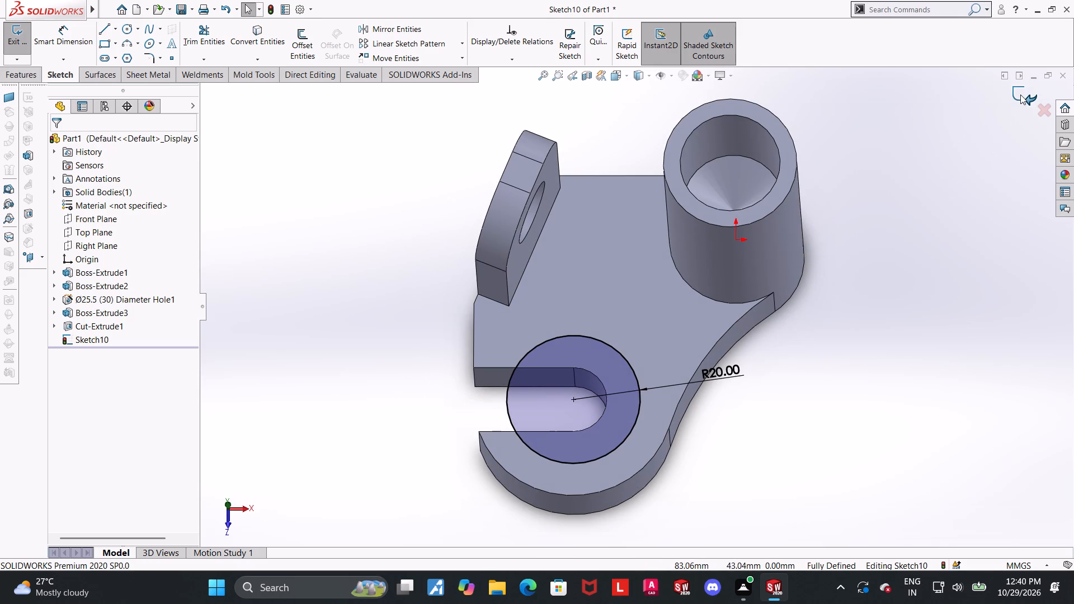
left_click(203, 30)
middle_click_drag(244, 182, 243, 158)
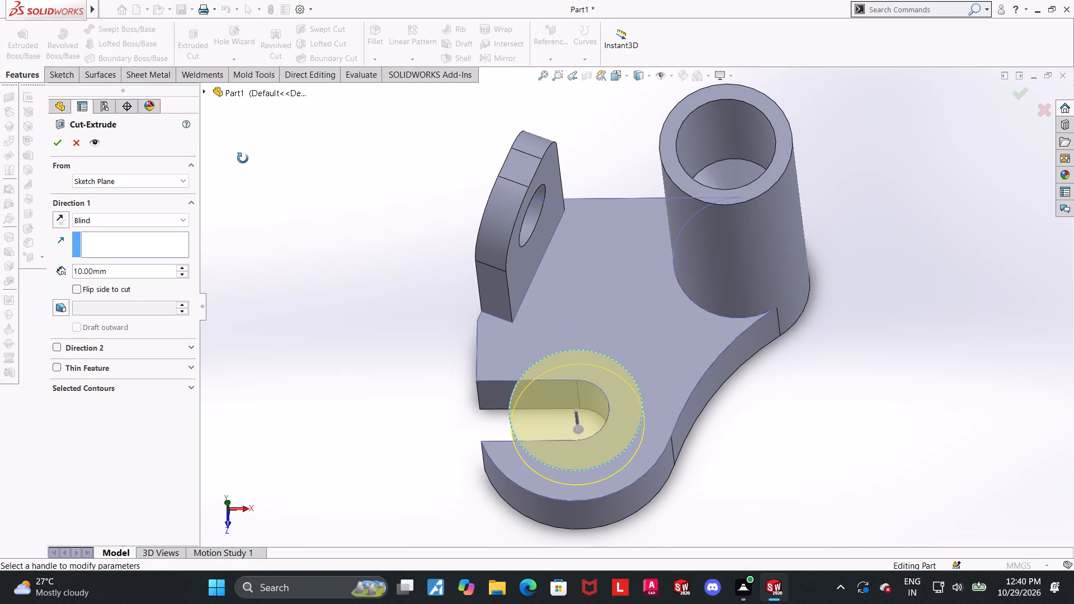
middle_click_drag(243, 158, 243, 158)
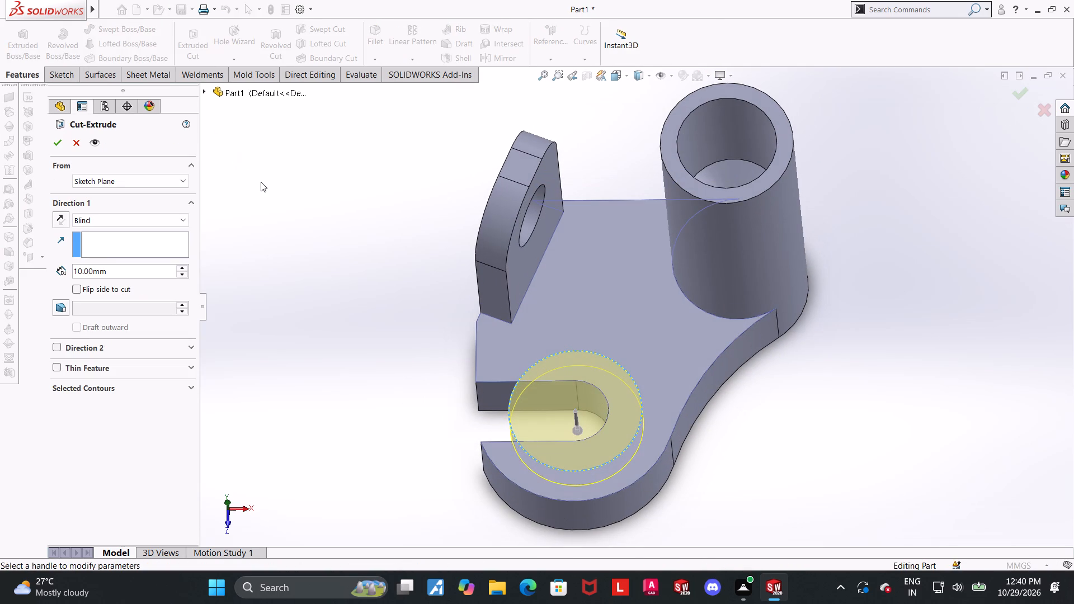
left_click(129, 267)
left_click_drag(142, 267, 0, 275)
key("8")
key("Return")
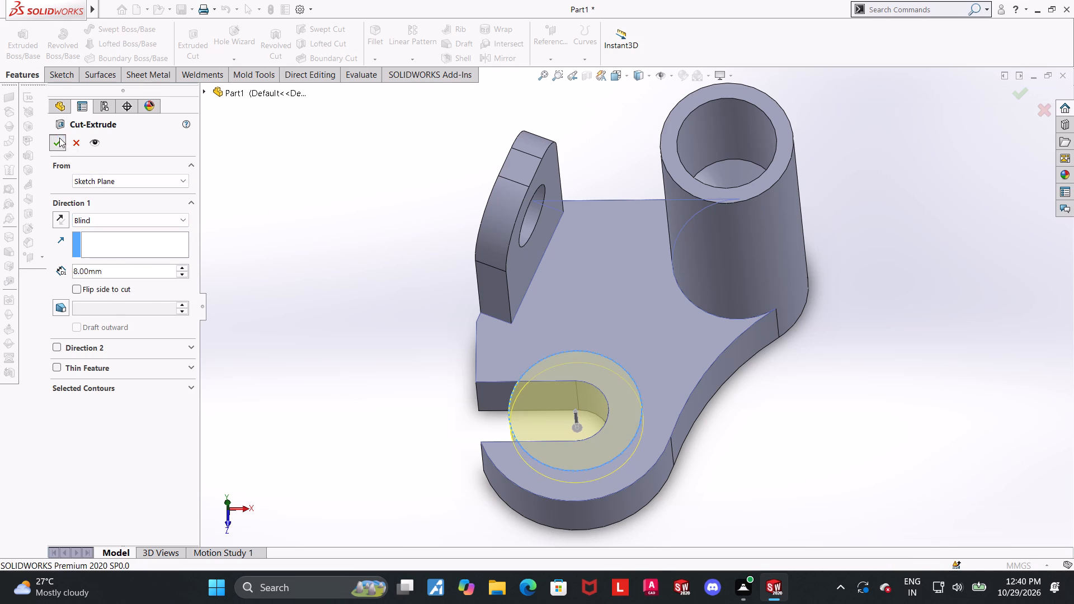
left_click(380, 268)
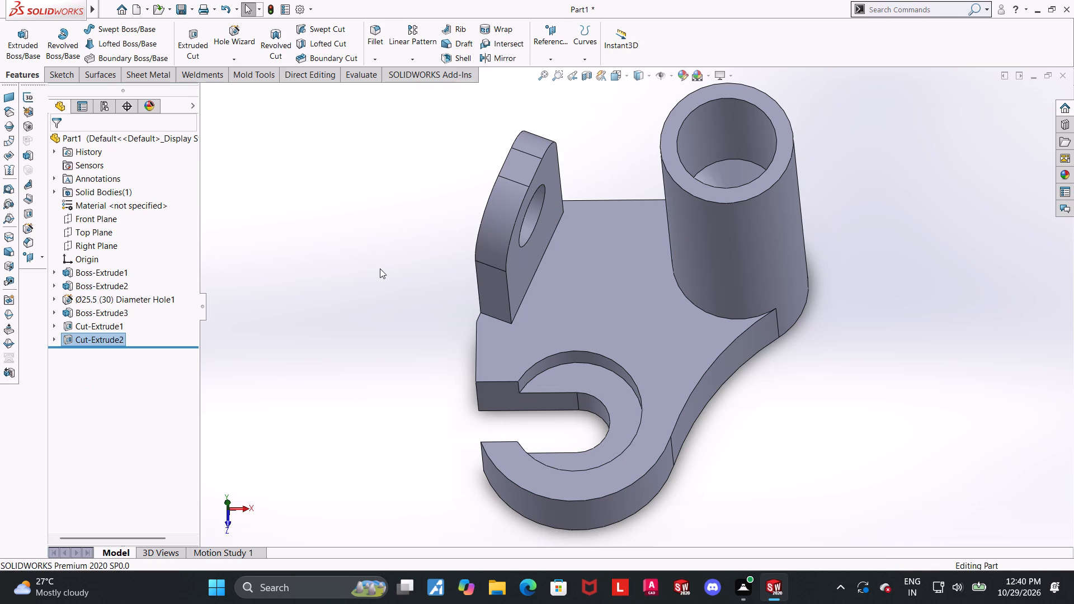
Measure the distance between the circular recess floor and the base's top face.
left_click(366, 70)
left_click(110, 27)
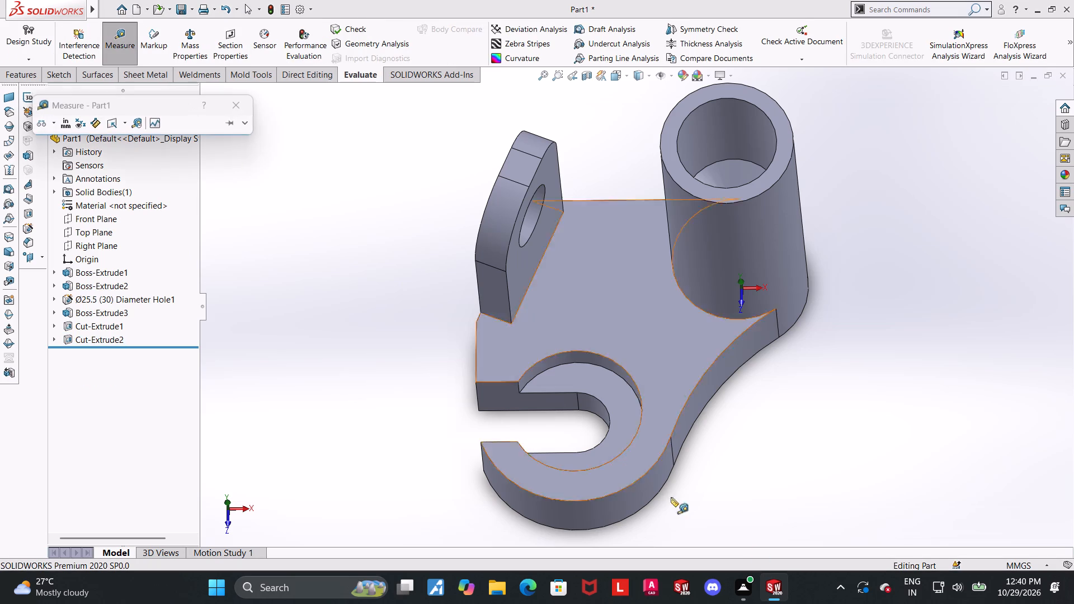
left_click(628, 405)
left_click(630, 341)
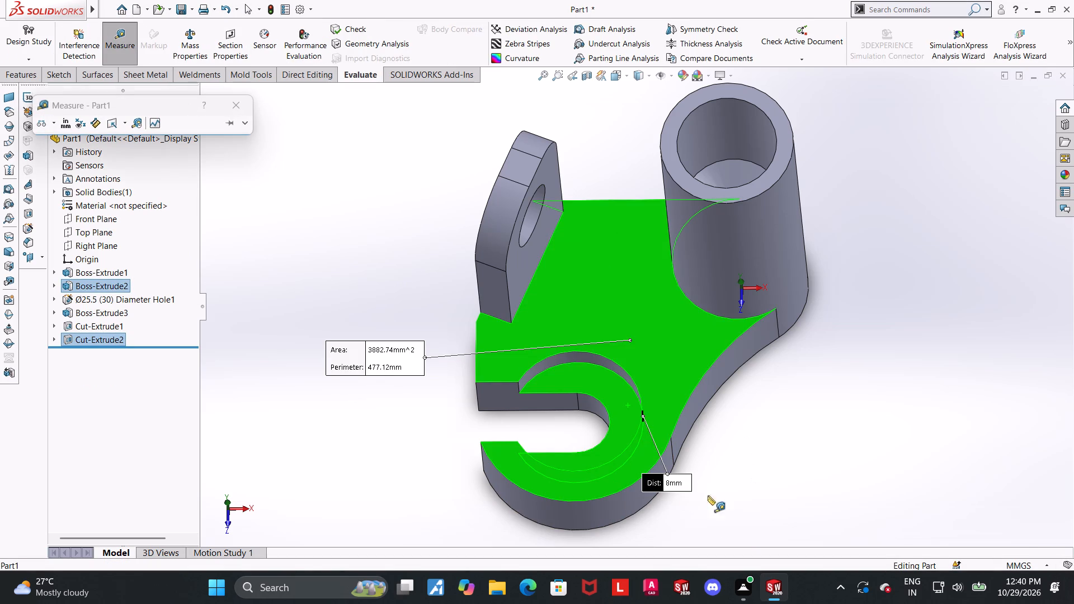
key("Escape")
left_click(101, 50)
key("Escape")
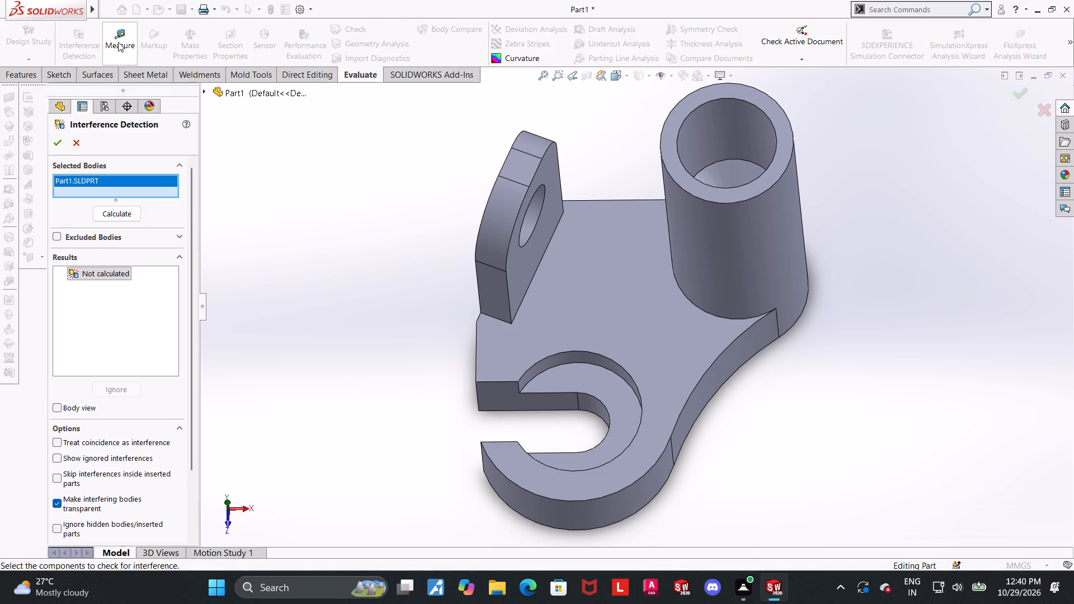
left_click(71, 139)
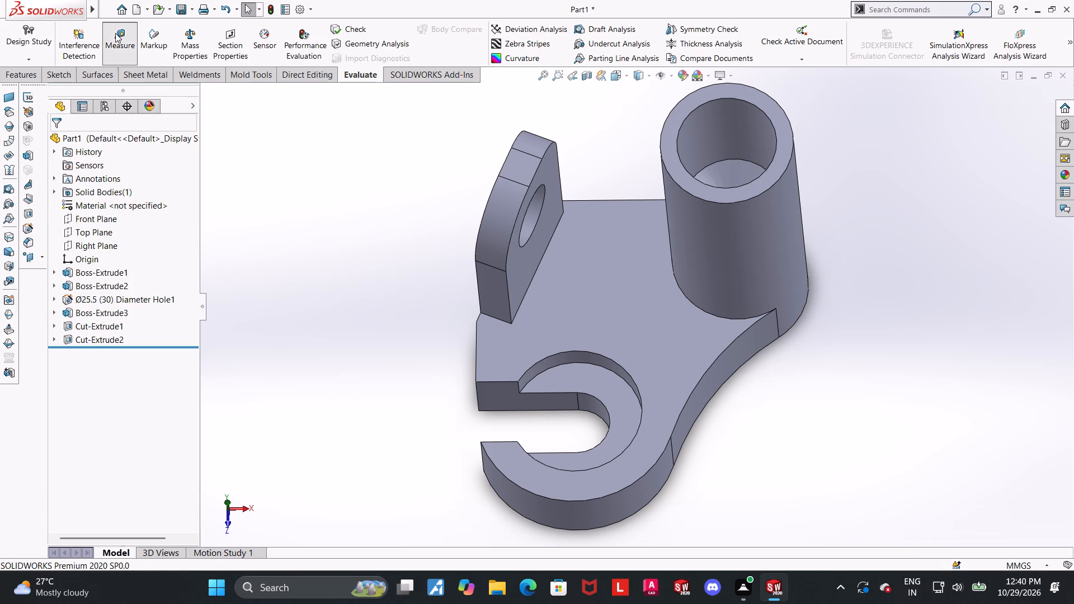
Measure the base's thickness between its top and bottom faces.
left_click(115, 33)
left_click(660, 310)
middle_click_drag(817, 450, 796, 216)
left_click(673, 438)
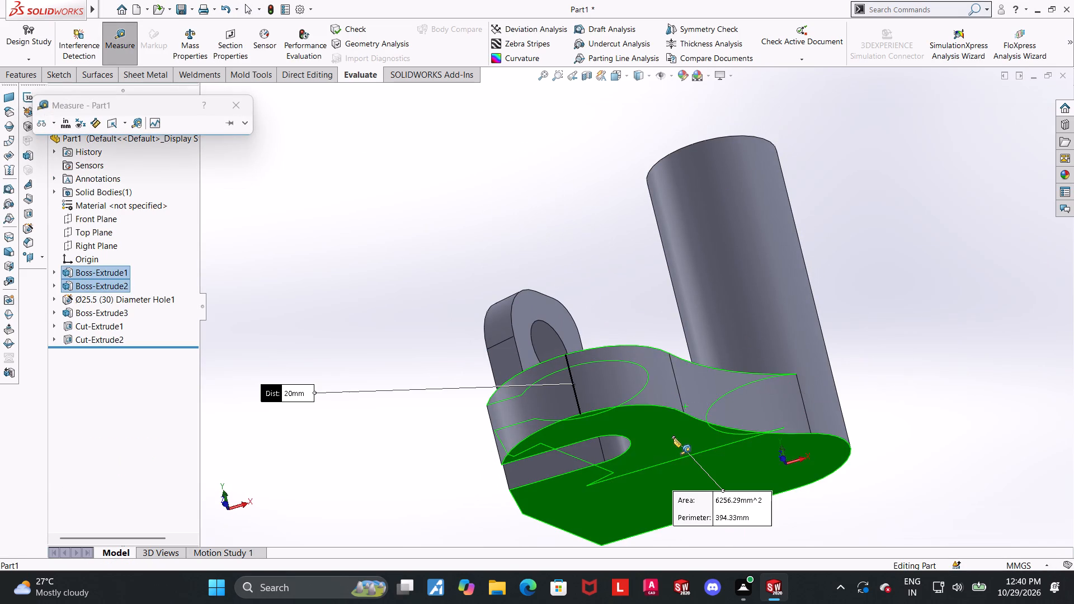
key("Escape")
Examine the whole part in isometric and from several other angles, checking the Front Plane's position relative to it.
middle_click_drag(803, 334, 803, 333)
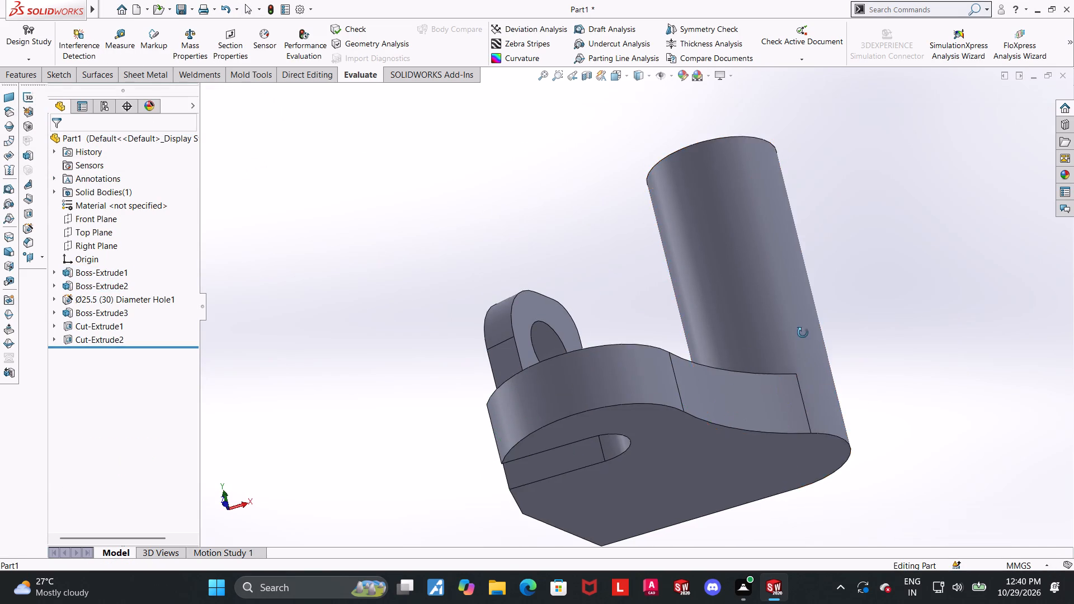
middle_click_drag(803, 333, 817, 423)
key("ctrl+7")
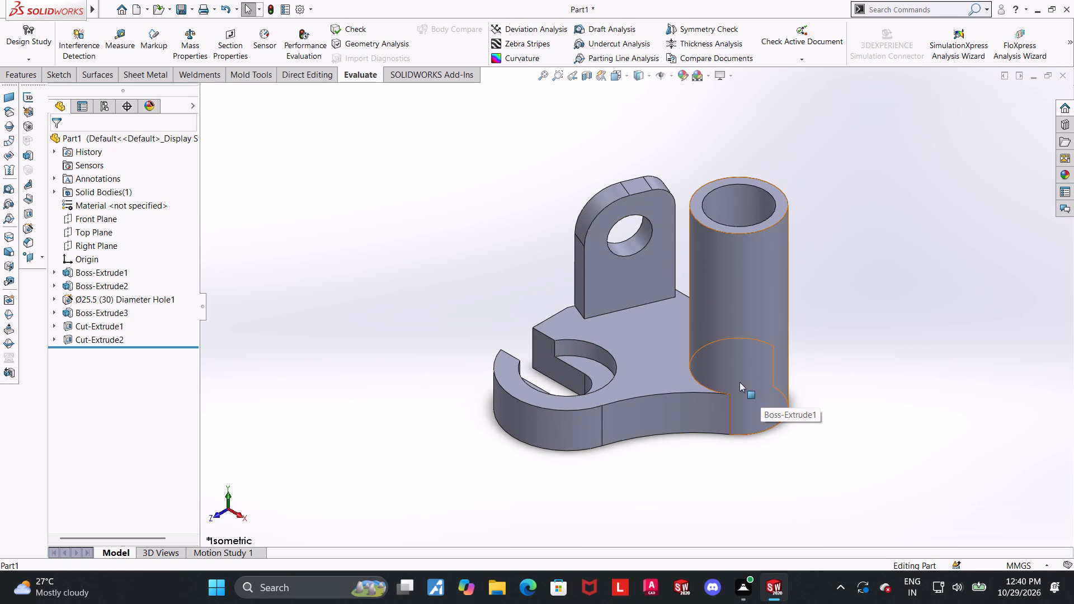
left_click(75, 215)
middle_click_drag(746, 331, 810, 295)
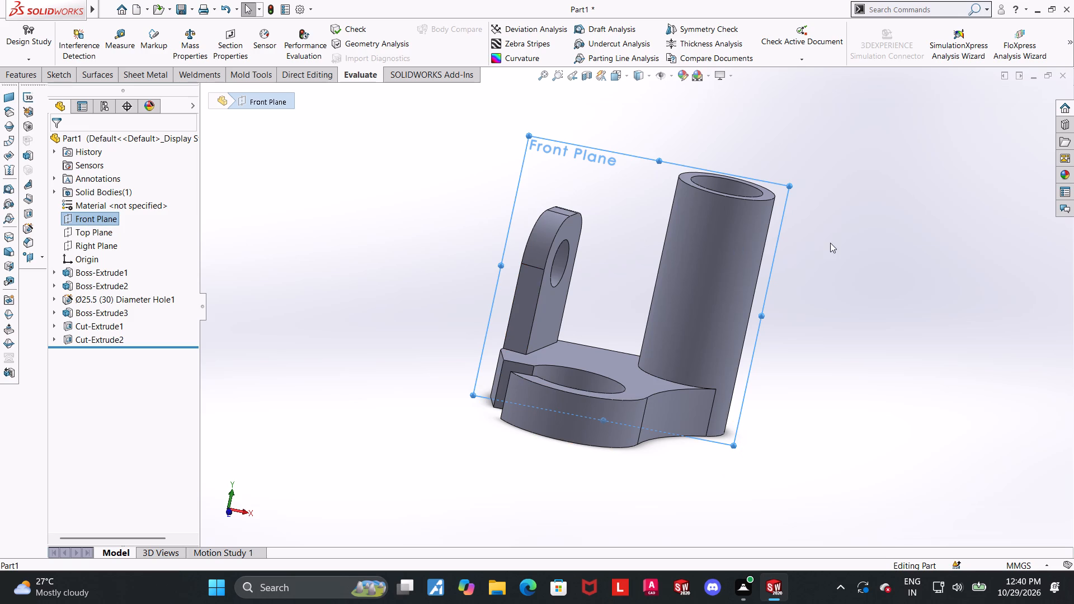
middle_click_drag(823, 241, 842, 267)
left_click(842, 292)
middle_click_drag(853, 239, 869, 289)
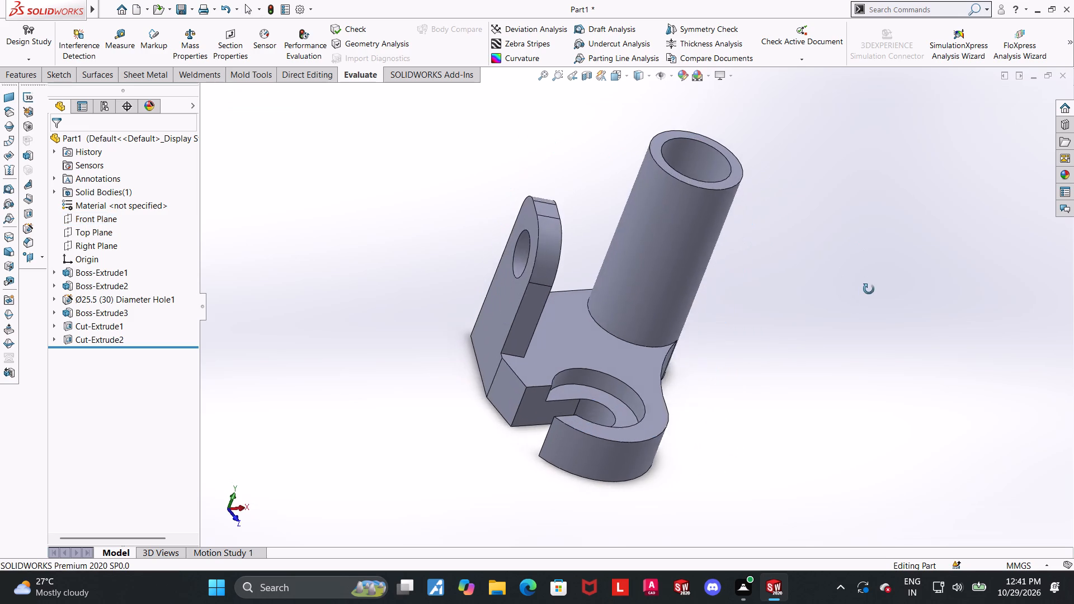
middle_click_drag(869, 289, 843, 300)
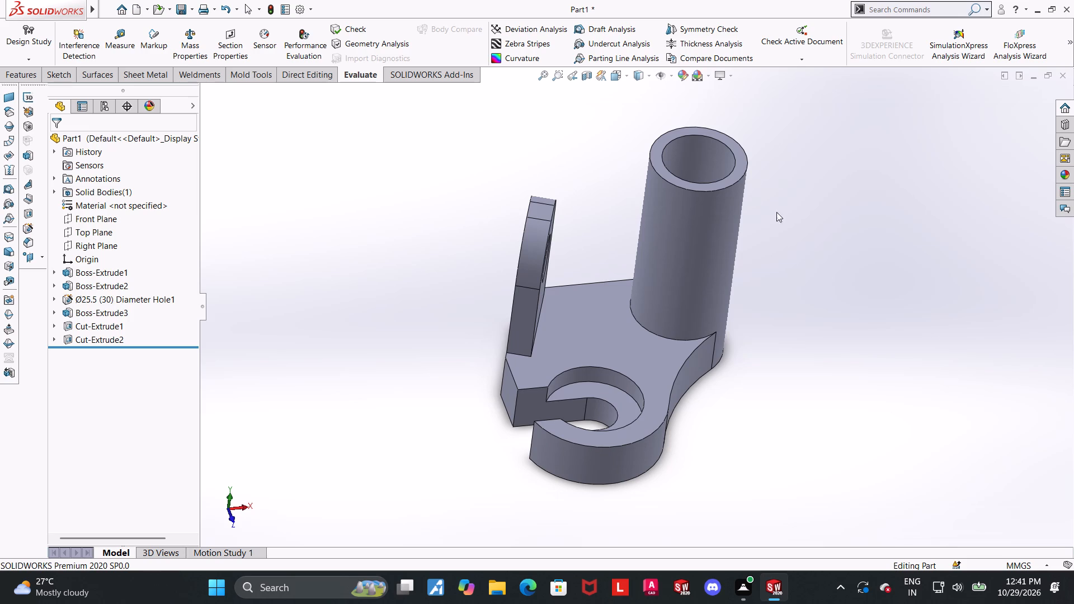
Start a sketch on the cylinder's top ring face and draw a corner rectangle about 21.5 × 14 mm extending outward across its outer edge.
middle_click_drag(786, 192, 782, 275)
left_click(737, 169)
left_click(785, 136)
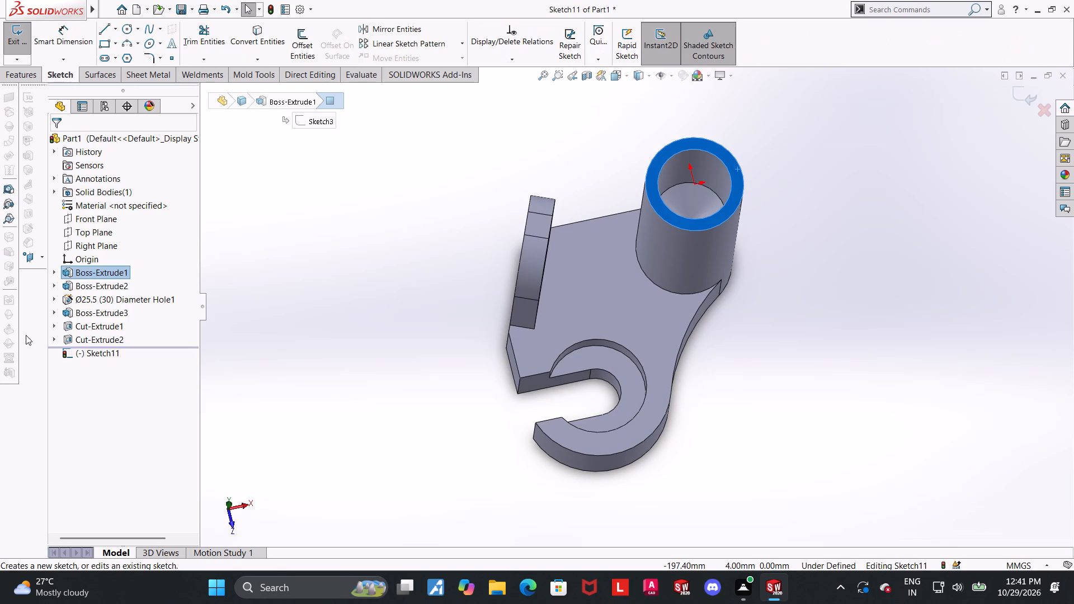
left_click(83, 348)
left_click(114, 328)
scroll(1054, 294, "up", 3)
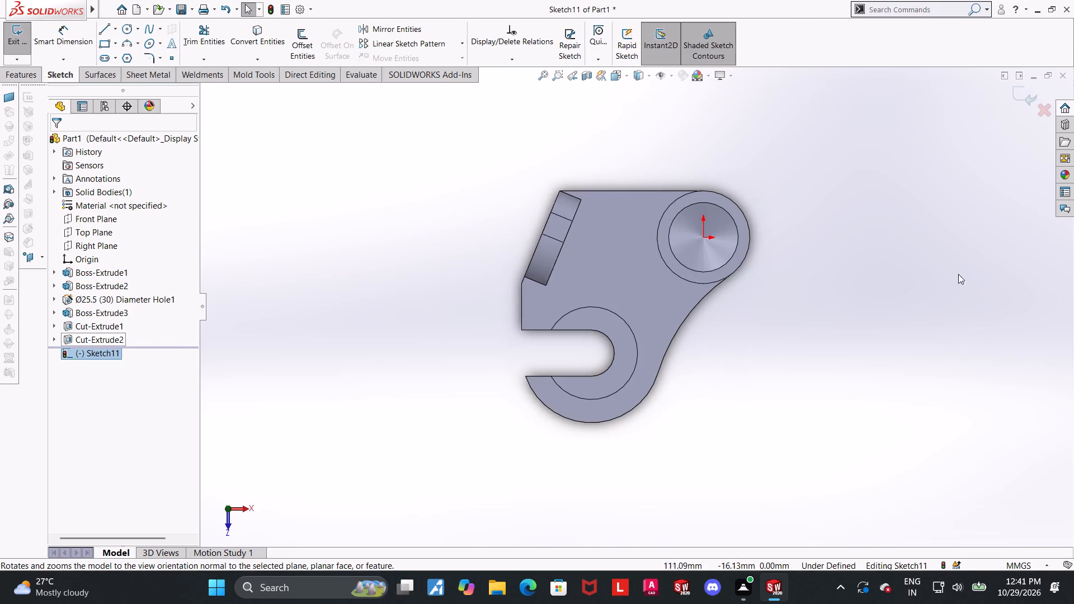
scroll(928, 272, "down", 3)
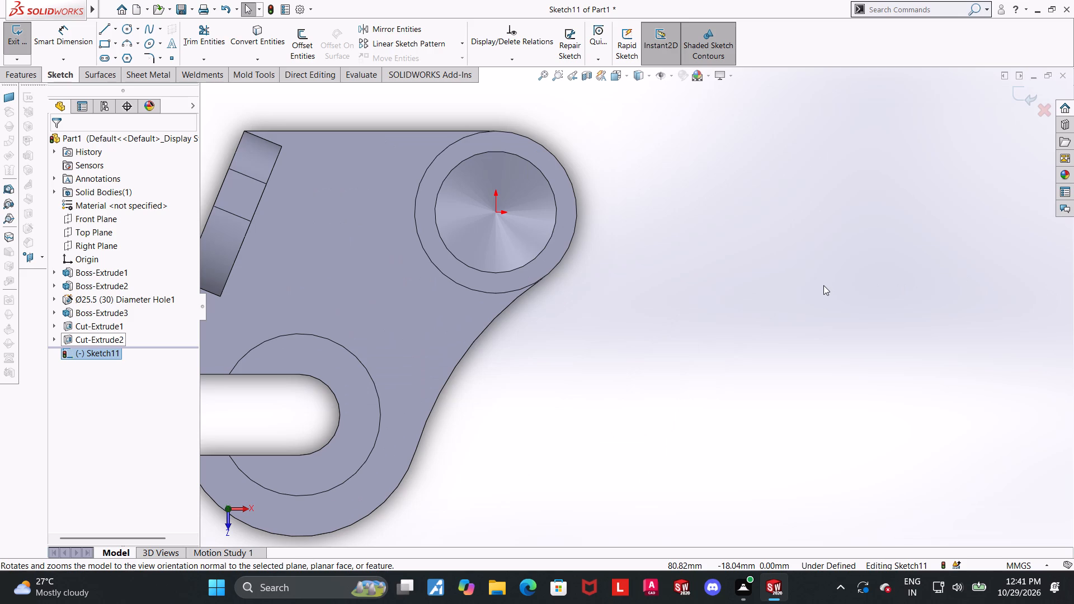
scroll(688, 220, "down", 2)
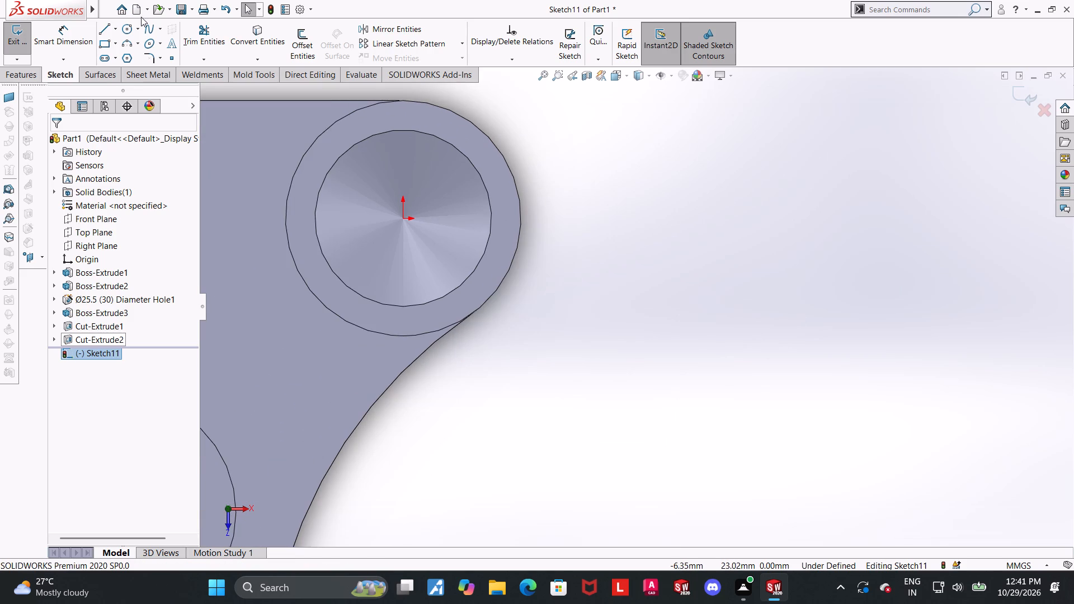
left_click(106, 47)
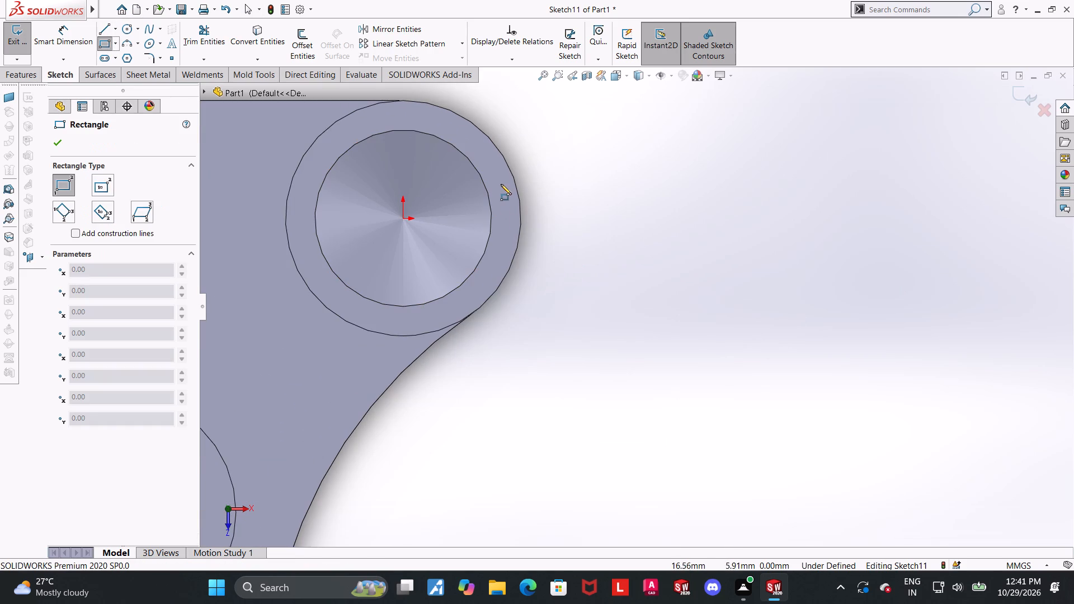
left_click(501, 184)
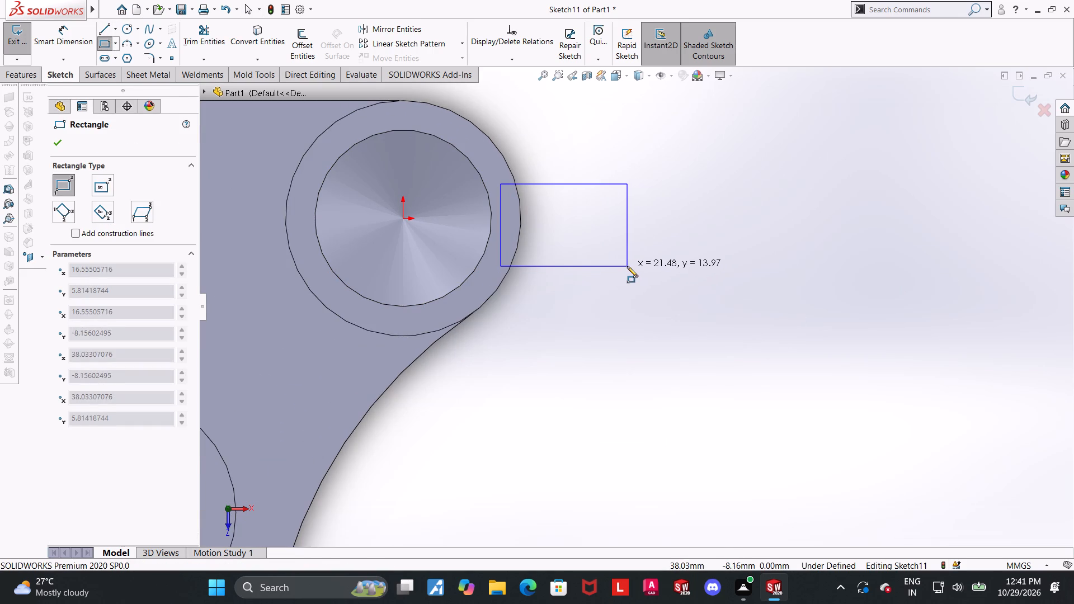
left_click(627, 266)
key("Escape")
Dimension the rectangle's outer vertical side as 10 mm.
left_click(64, 38)
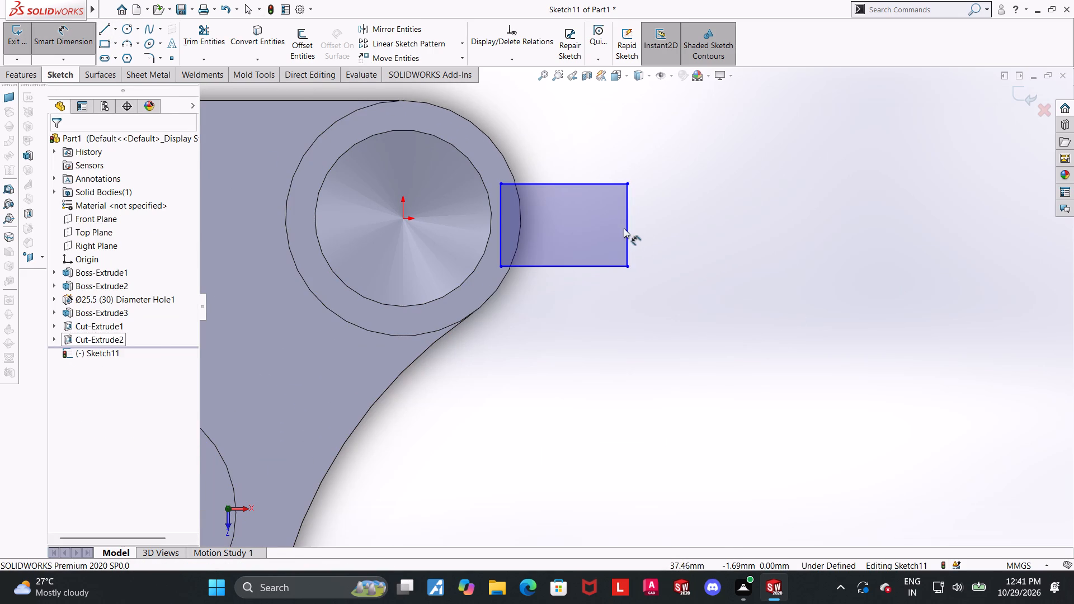
left_click(626, 228)
left_click(719, 226)
type("10")
key("Return")
key("Escape")
left_click(532, 394)
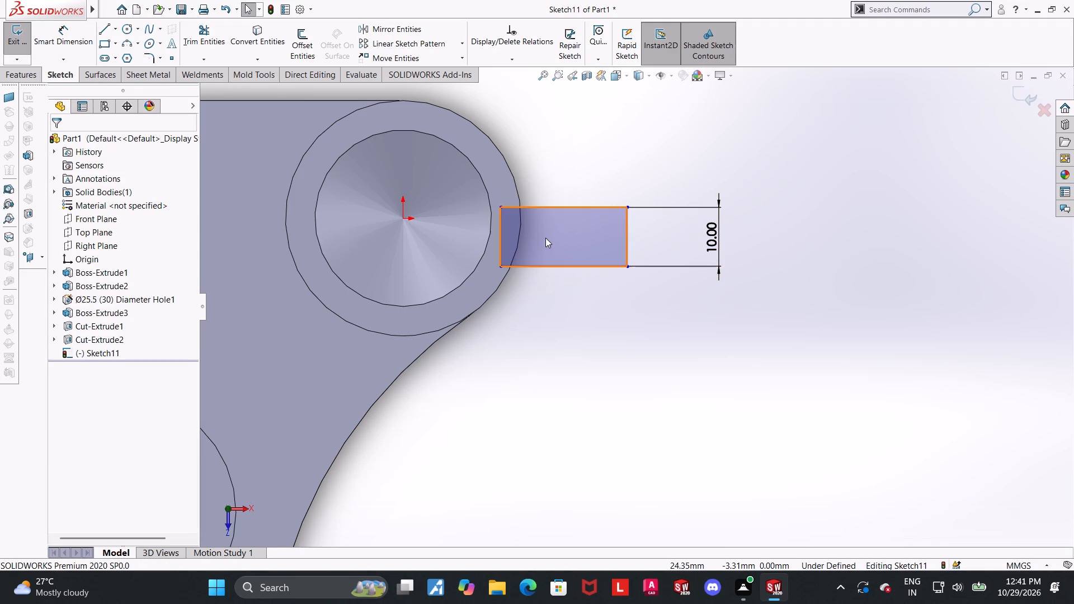
Add a horizontal relation between the midpoint of the rectangle's inner vertical side and the origin.
left_click(500, 237)
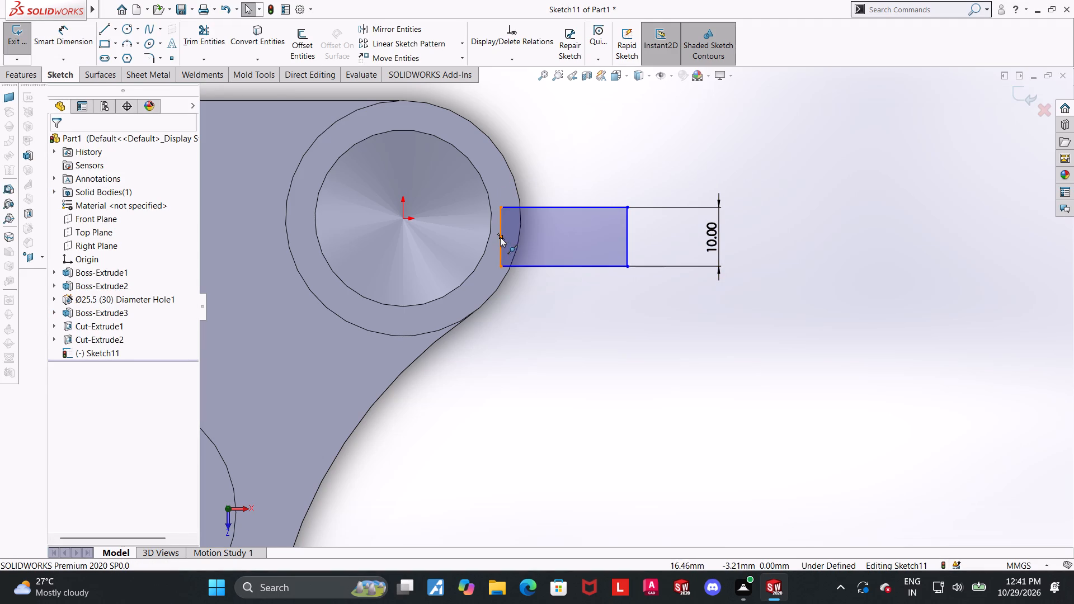
left_click(401, 219, "ctrl")
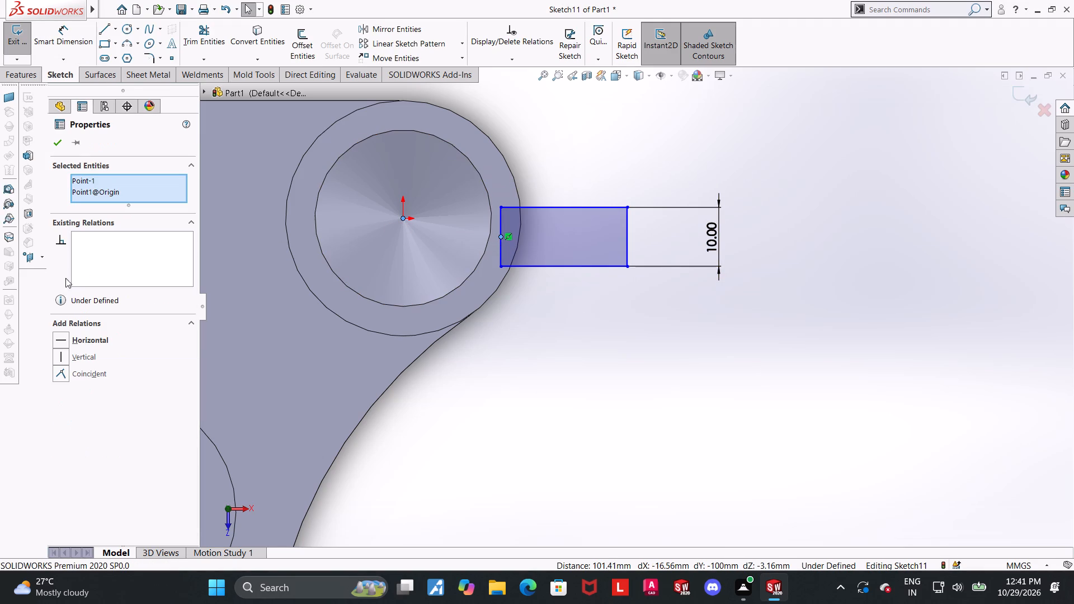
left_click(61, 343)
left_click_drag(631, 393, 633, 388)
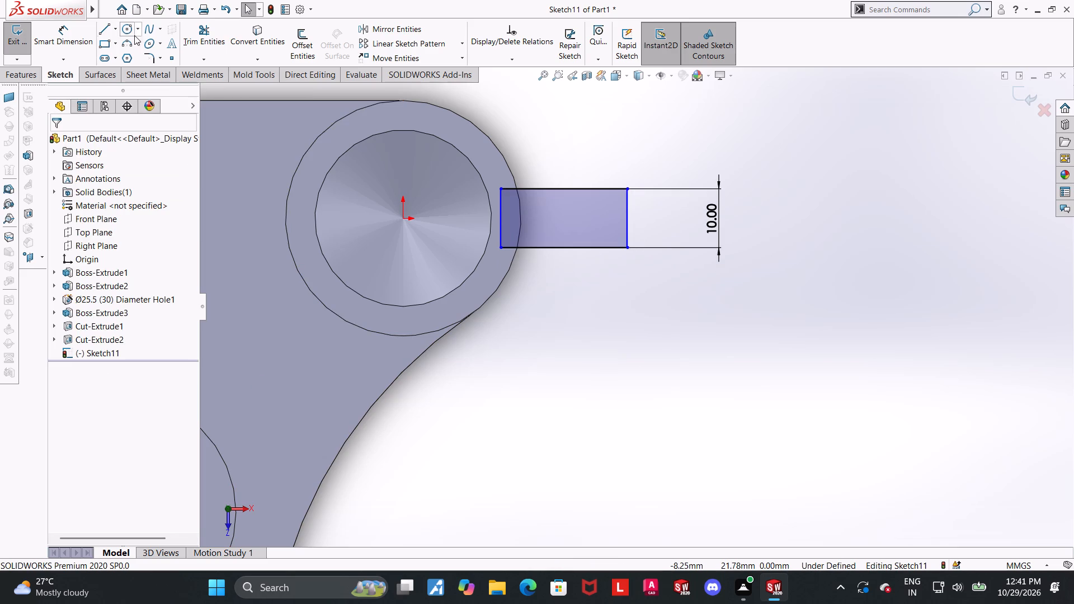
Dimension the distance from the origin to the rectangle's outer vertical side as 40 mm.
left_click(68, 36)
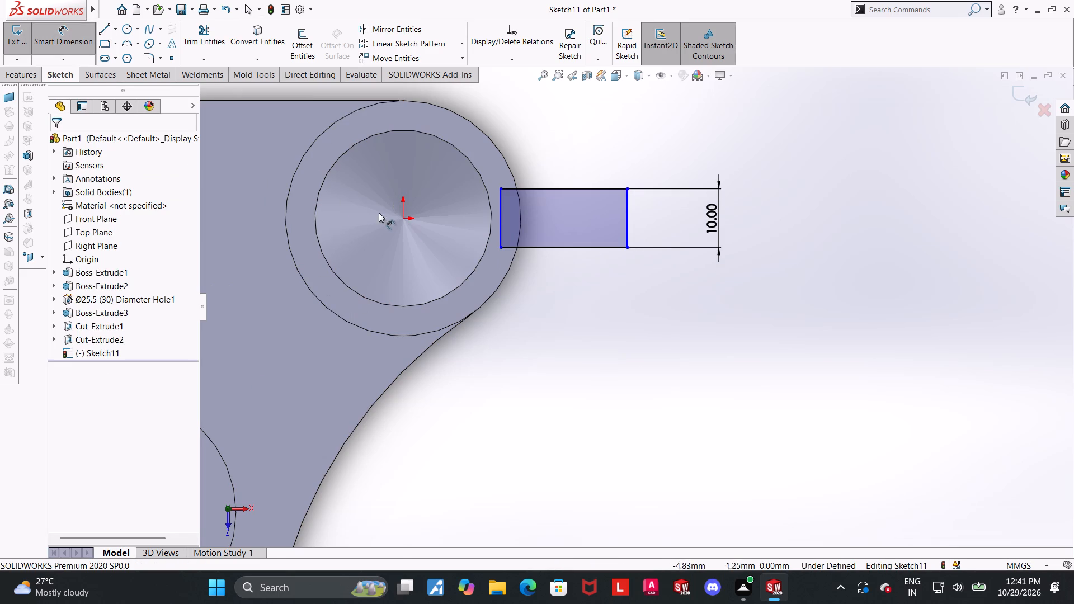
left_click(403, 218)
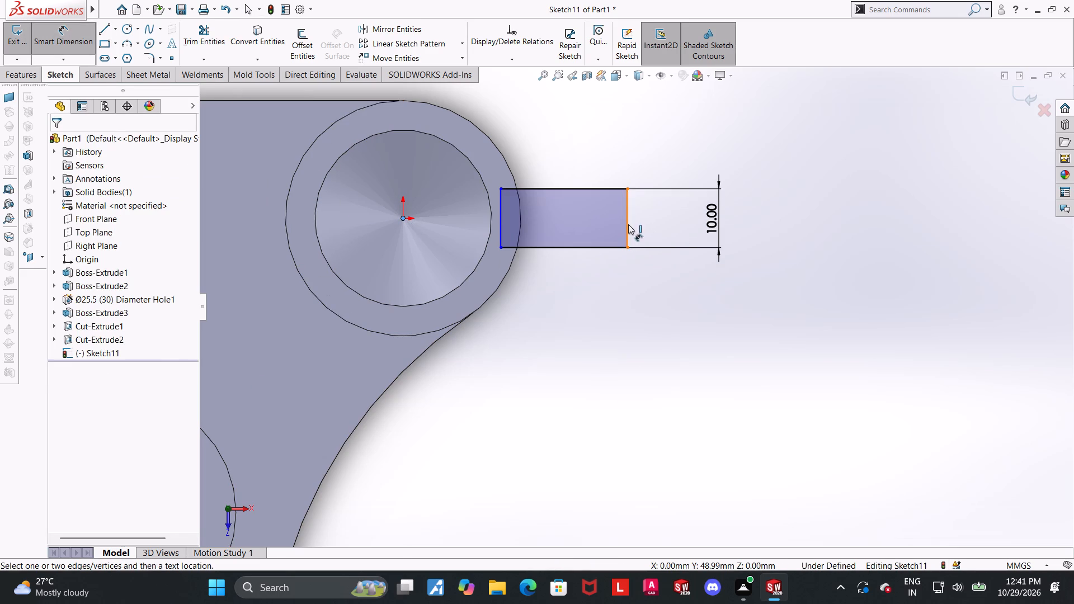
left_click(628, 224)
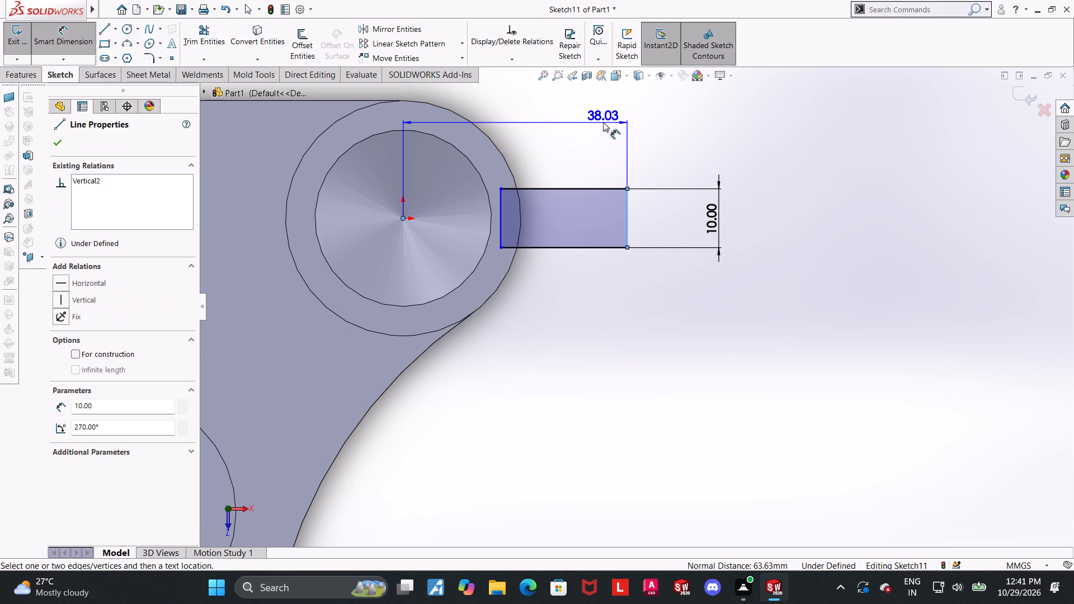
left_click(603, 122)
type("40")
key("Return")
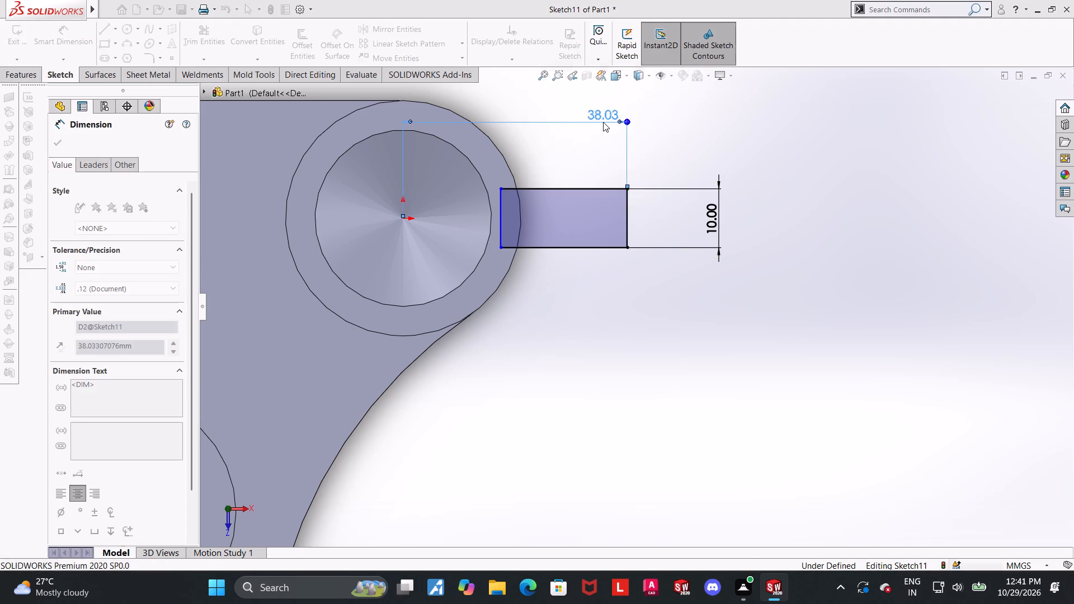
key("Escape")
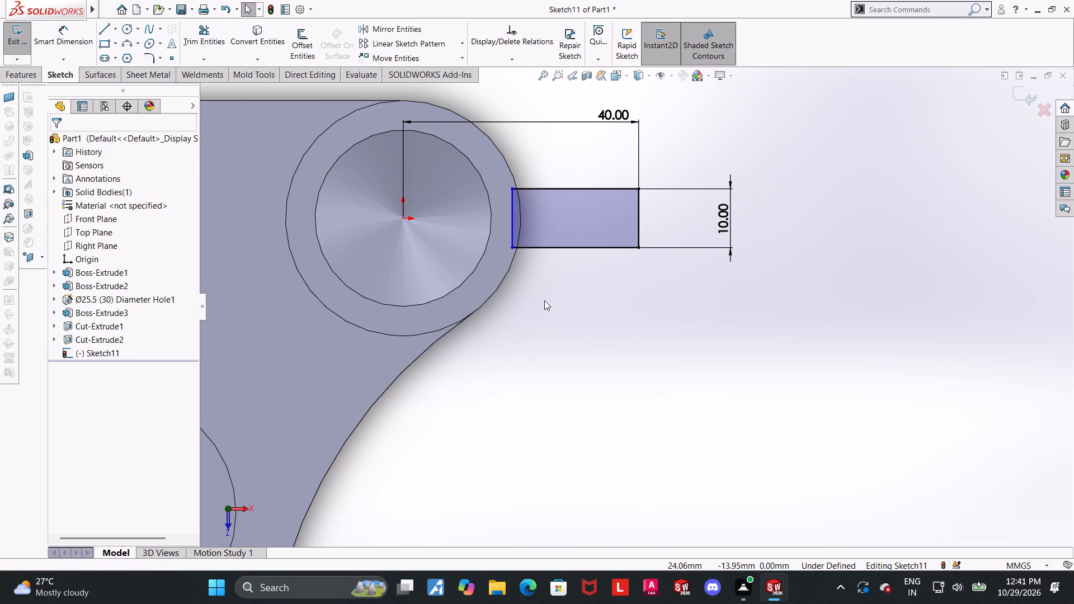
Extrude the rectangle sketch 40 mm downward alongside the cylinder as a blind boss merged with the body.
scroll(543, 300, "up", 1)
middle_click_drag(660, 393, 663, 282)
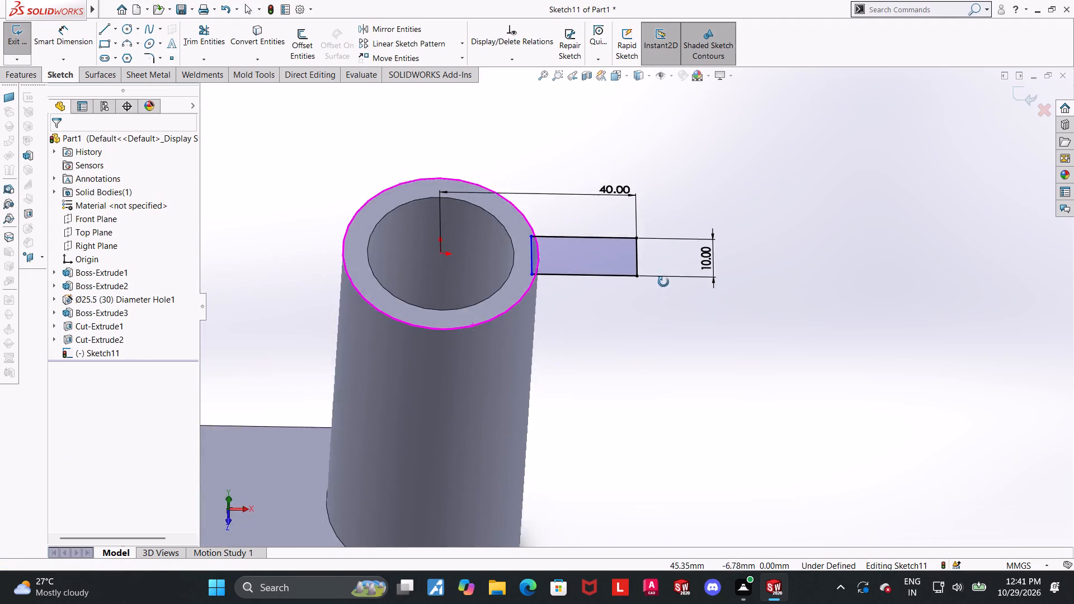
middle_click_drag(663, 282, 648, 197)
scroll(724, 227, "up", 1)
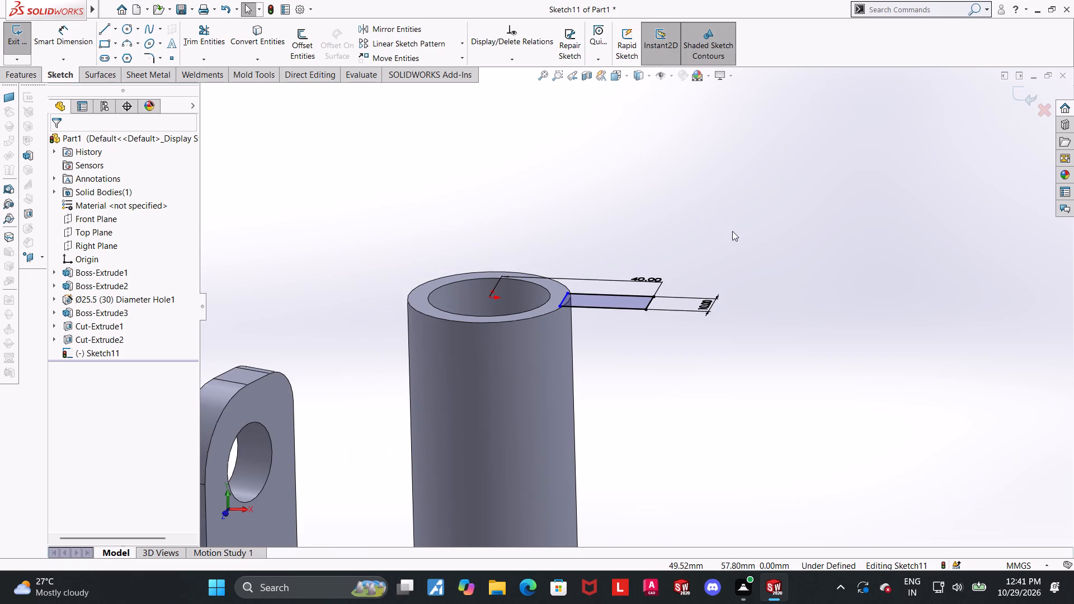
scroll(687, 292, "down", 2)
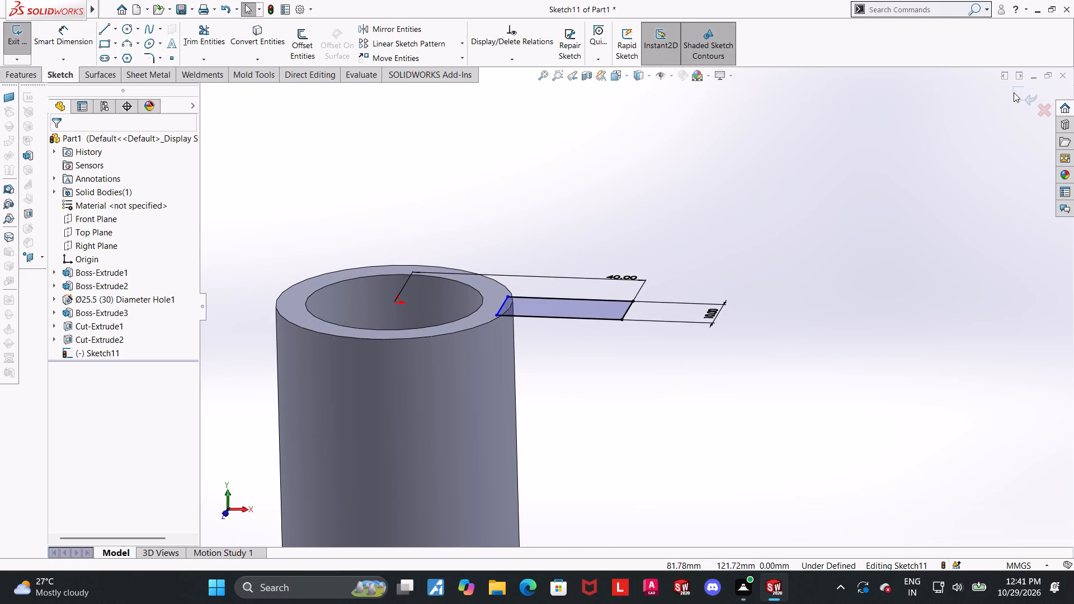
middle_click_drag(614, 261, 625, 303)
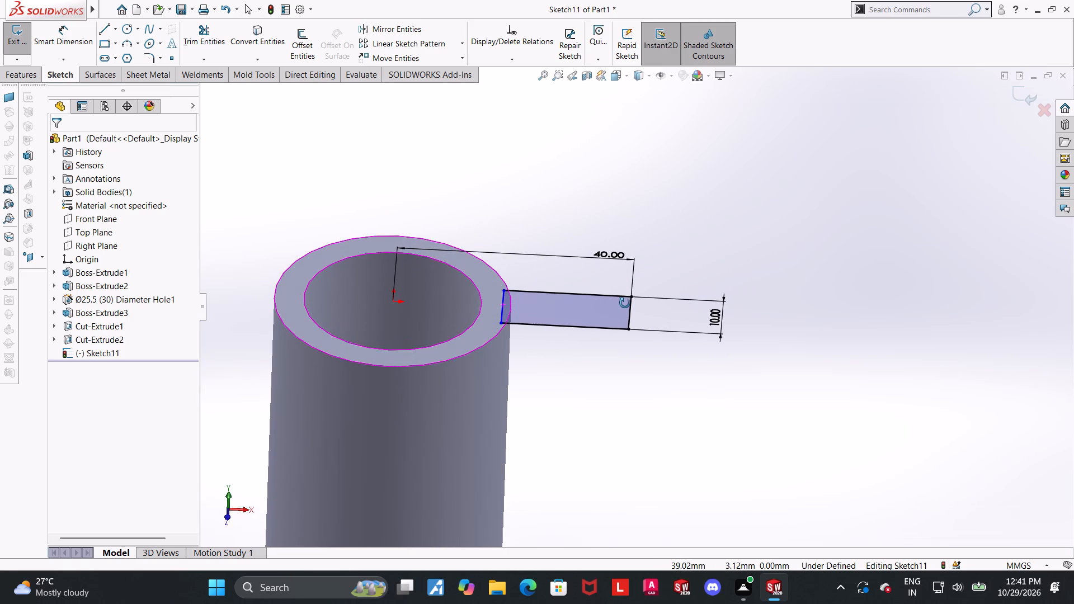
middle_click_drag(625, 303, 624, 303)
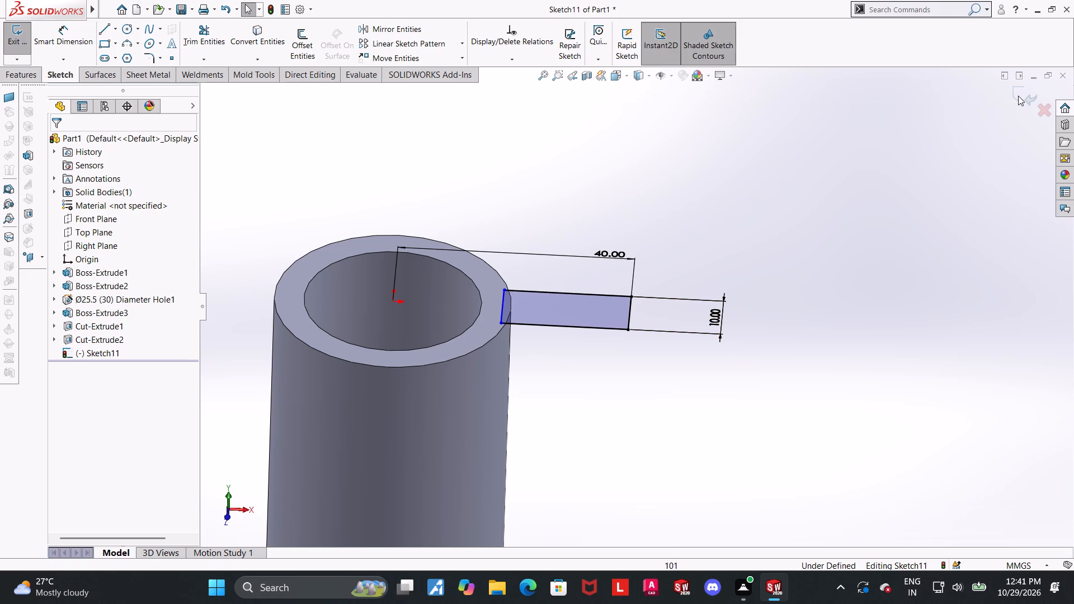
left_click(1021, 91)
left_click(20, 83)
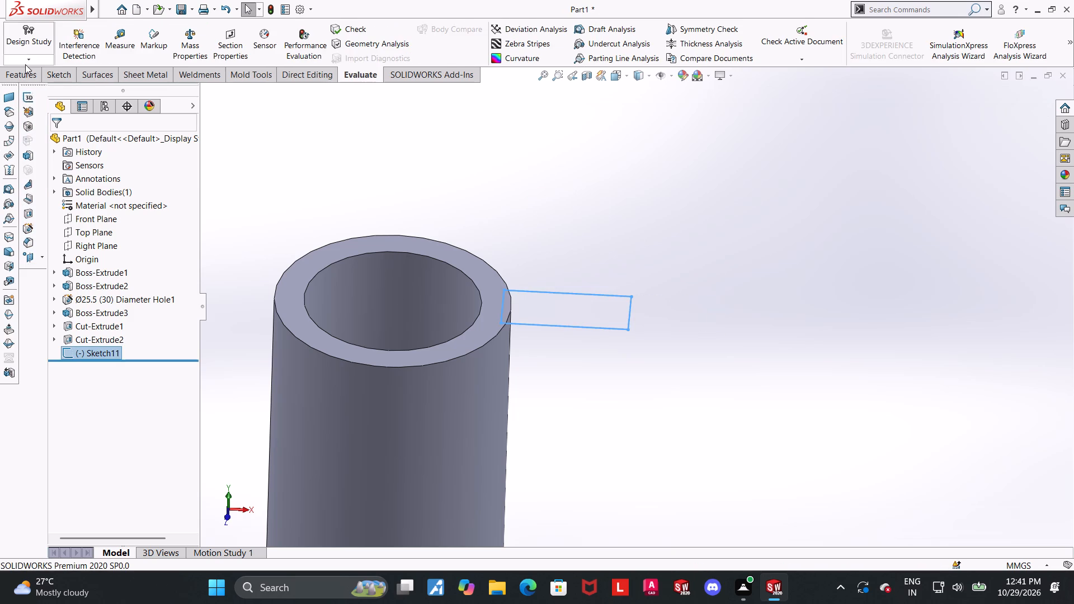
left_click(26, 69)
left_click(26, 40)
middle_click_drag(799, 338, 776, 336)
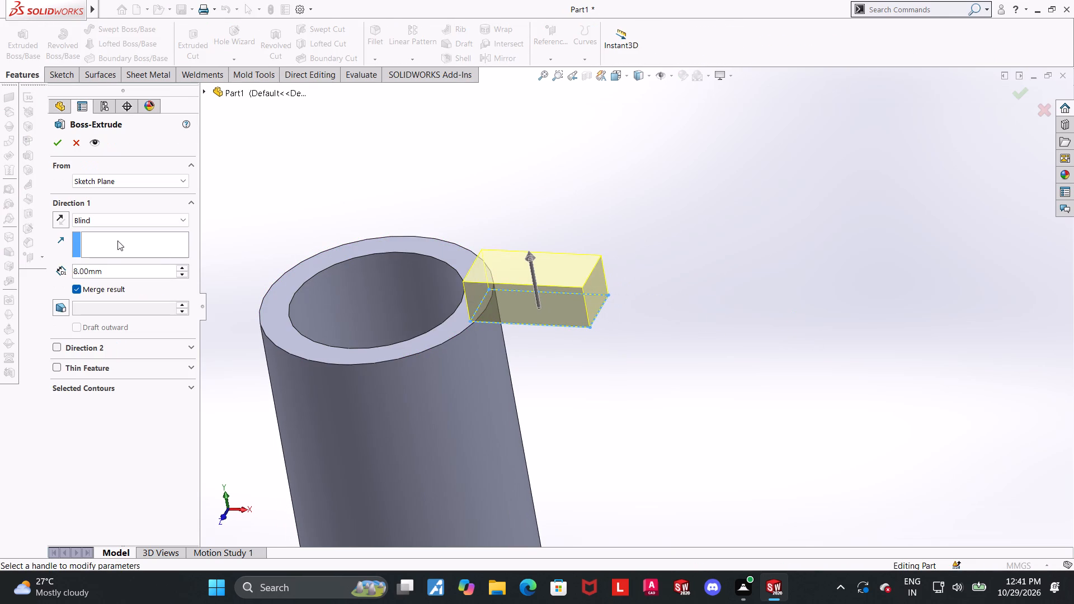
left_click(60, 214)
left_click_drag(130, 271, 0, 275)
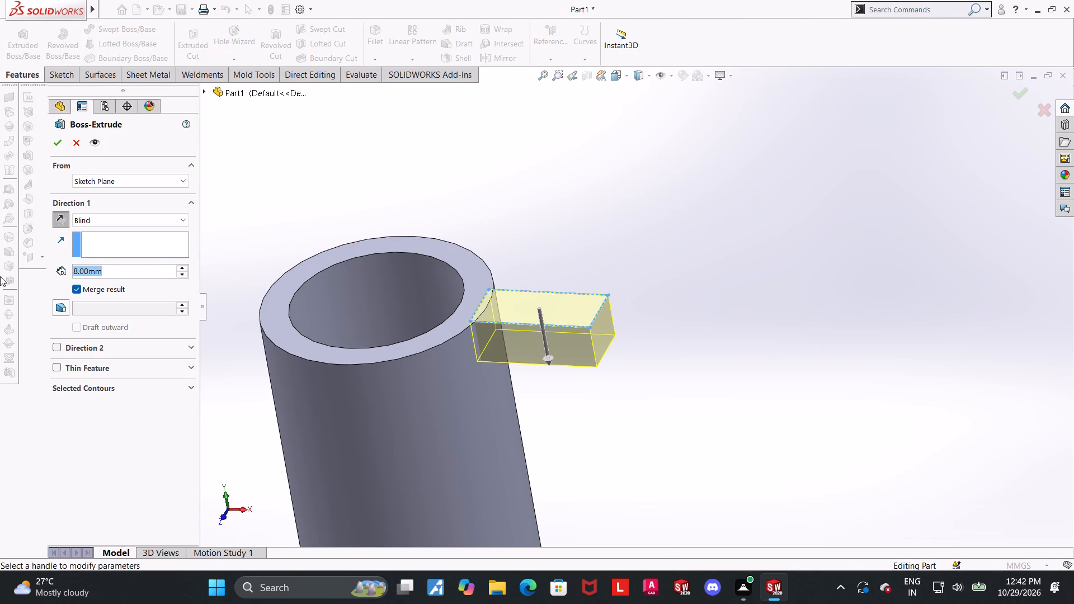
type("40")
key("Return")
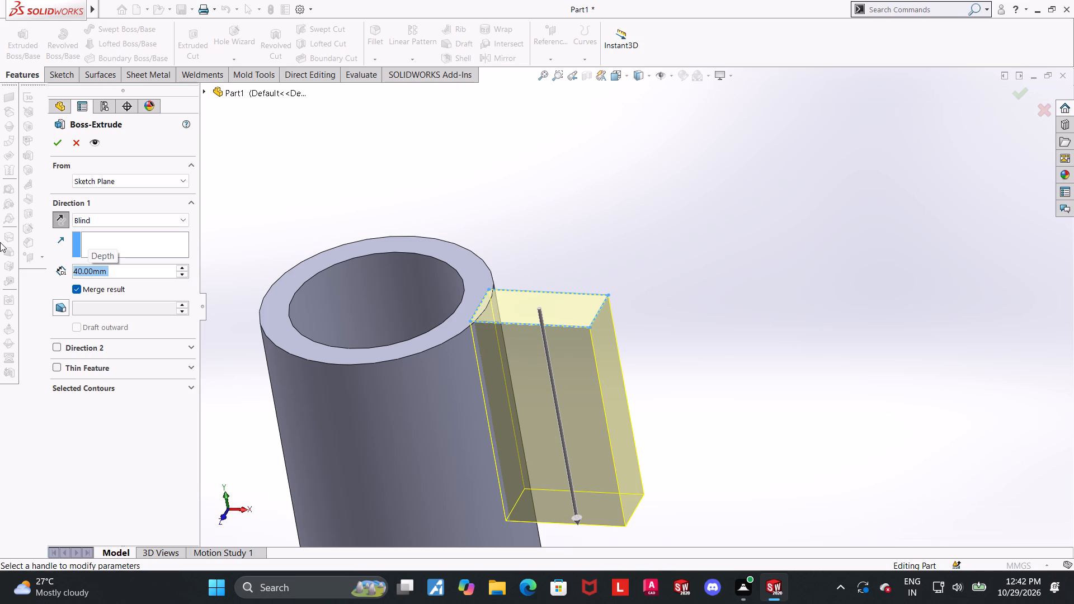
left_click(59, 140)
left_click(882, 364)
Fillet the upper and lower outer edges of the rectangular tab with a 10 mm radius.
middle_click_drag(814, 365, 825, 321)
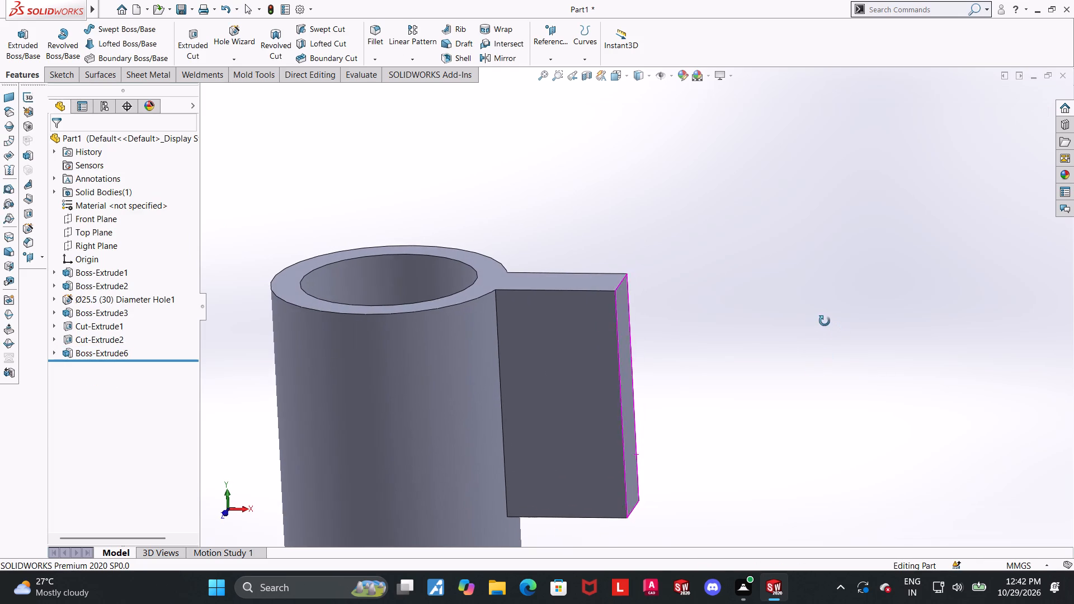
middle_click_drag(825, 321, 825, 320)
scroll(736, 358, "down", 1)
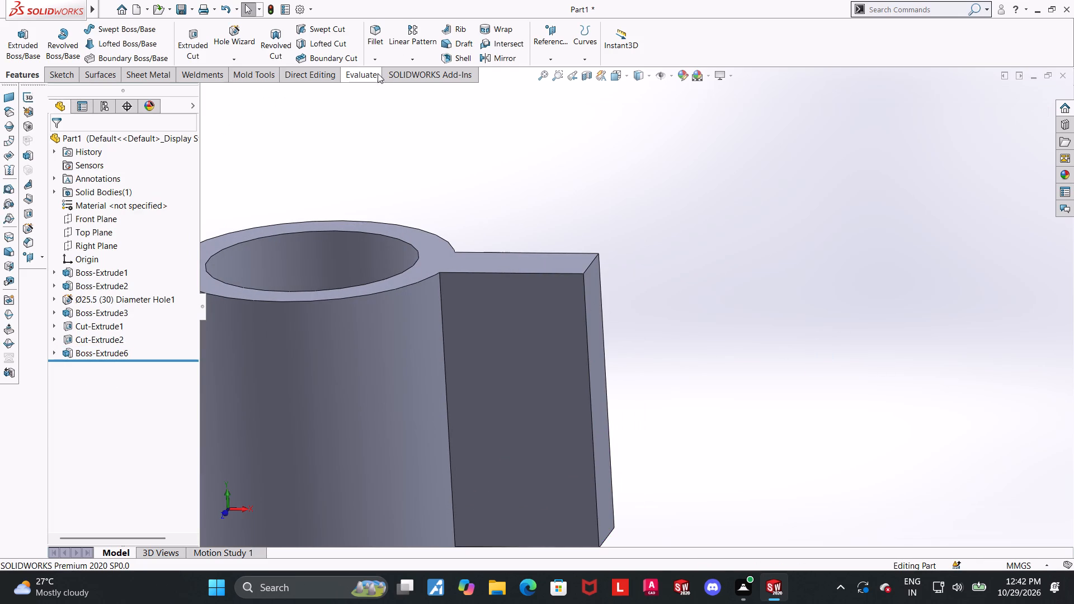
left_click(371, 73)
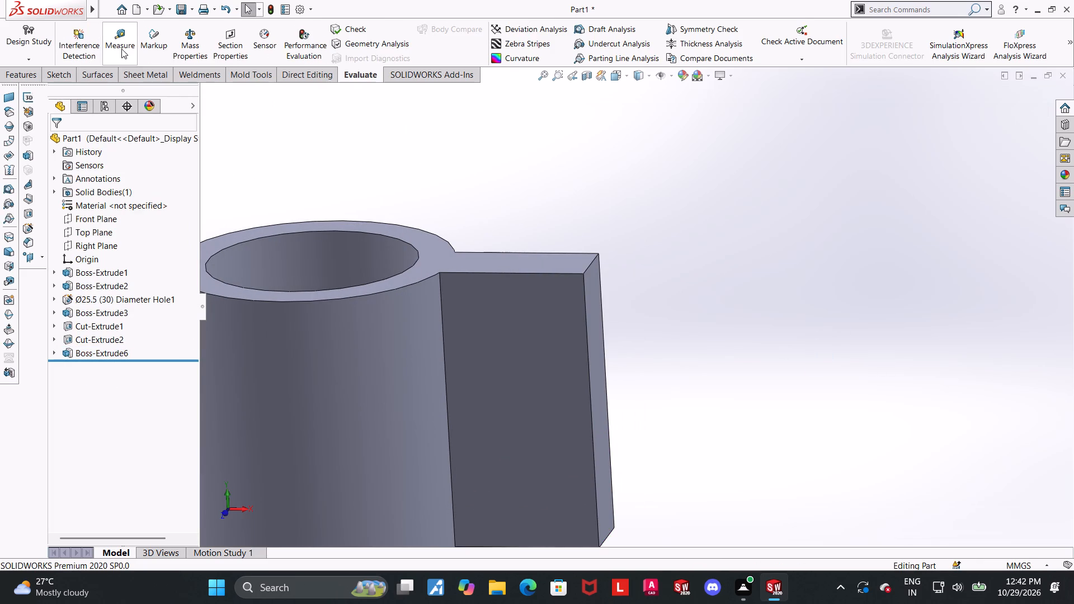
left_click(27, 69)
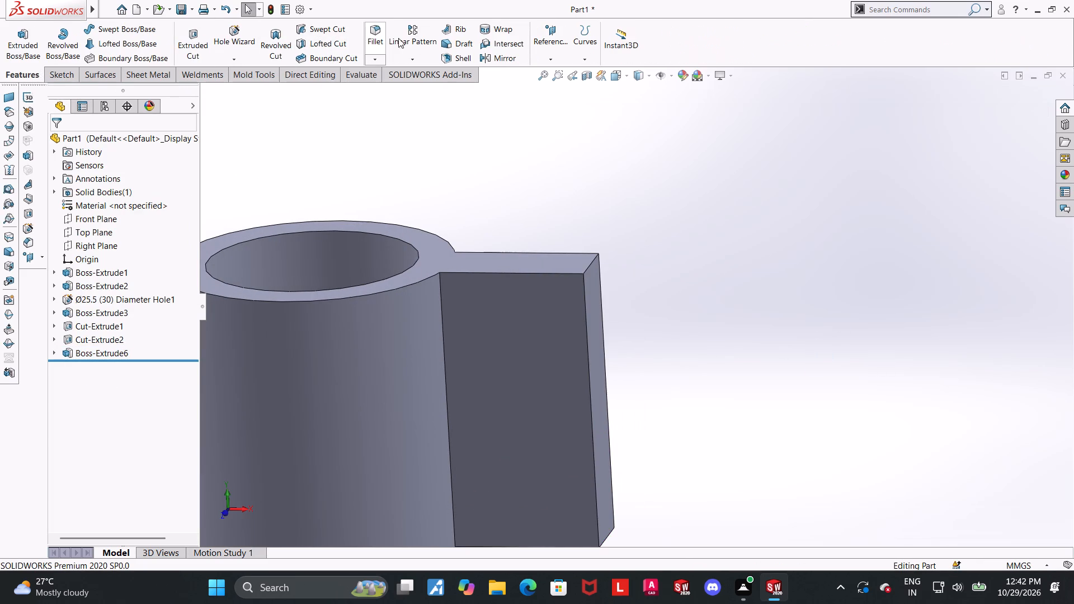
left_click(373, 31)
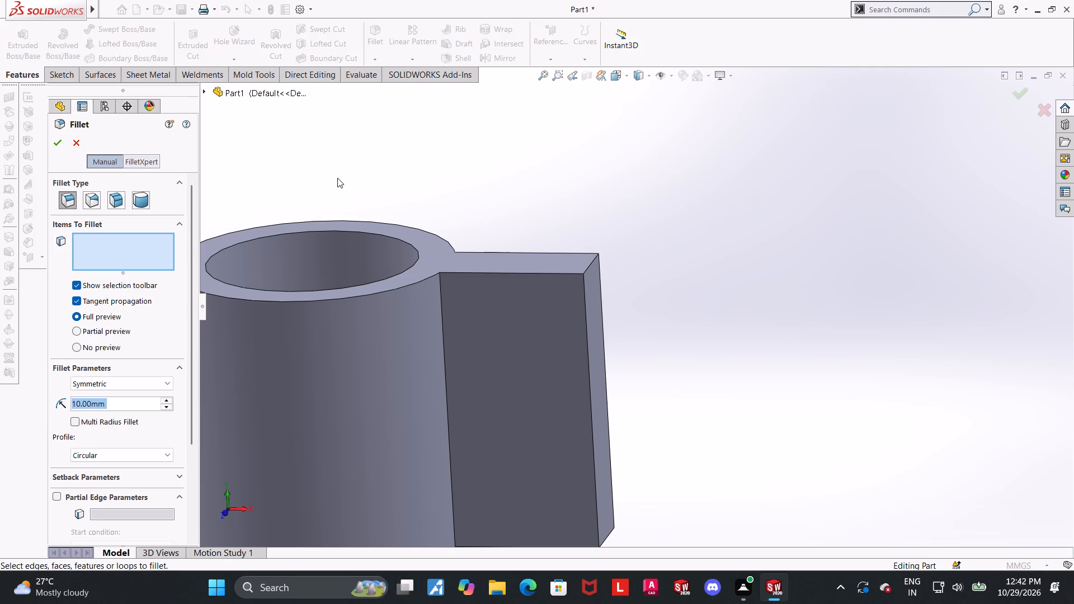
left_click(594, 262)
scroll(648, 298, "up", 3)
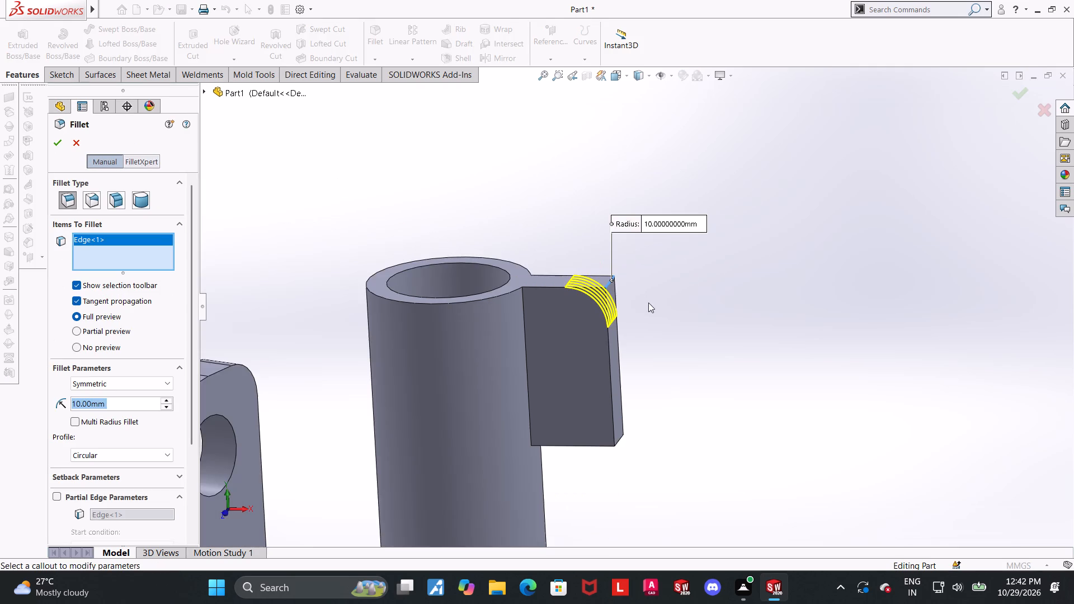
middle_click_drag(644, 411, 622, 307)
left_click(620, 437)
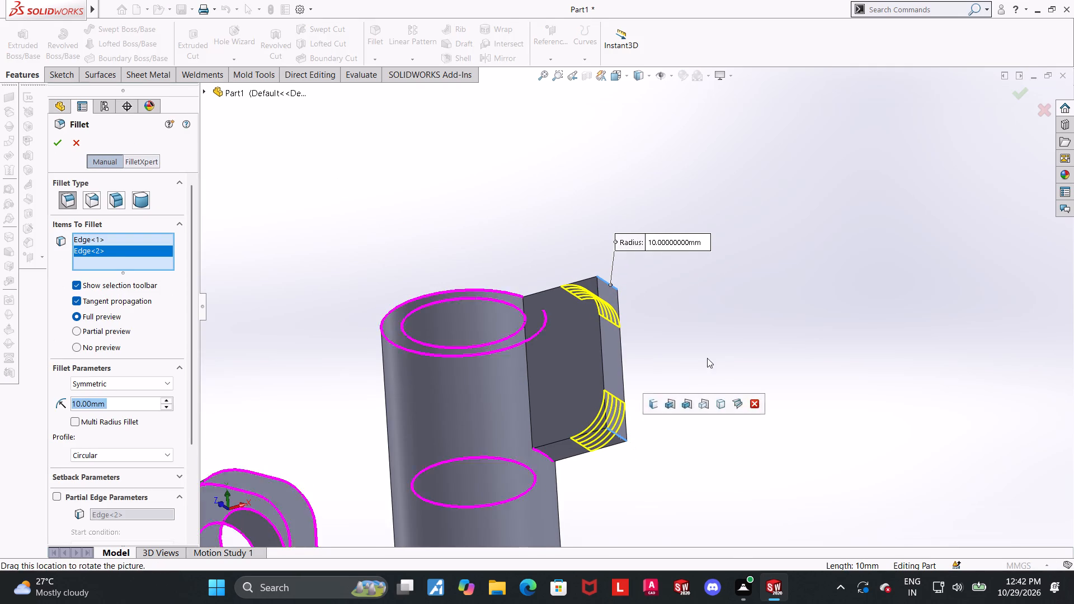
middle_click_drag(692, 348, 728, 422)
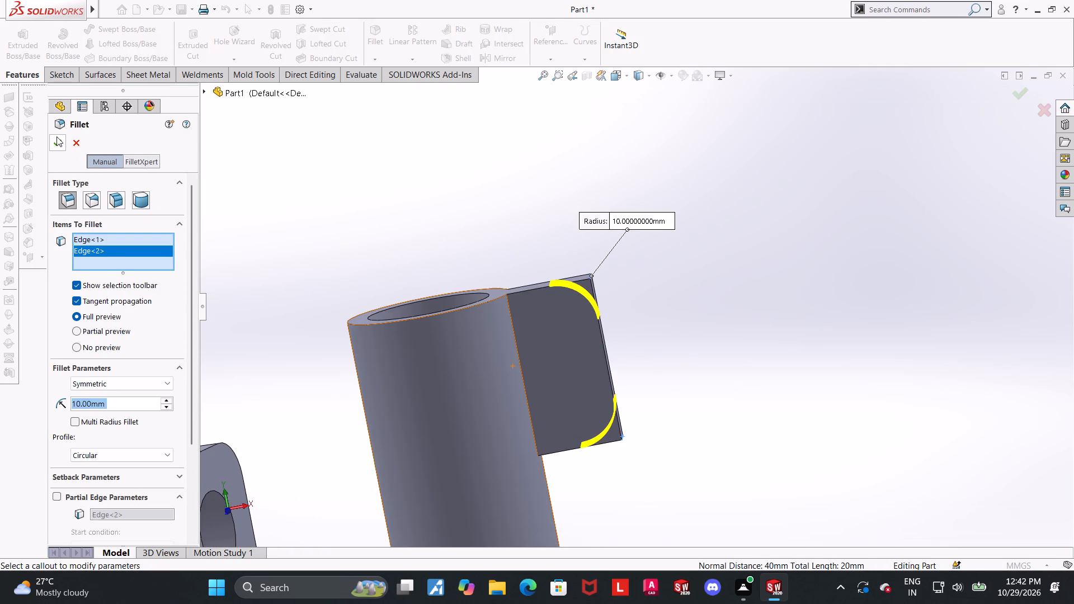
left_click(56, 138)
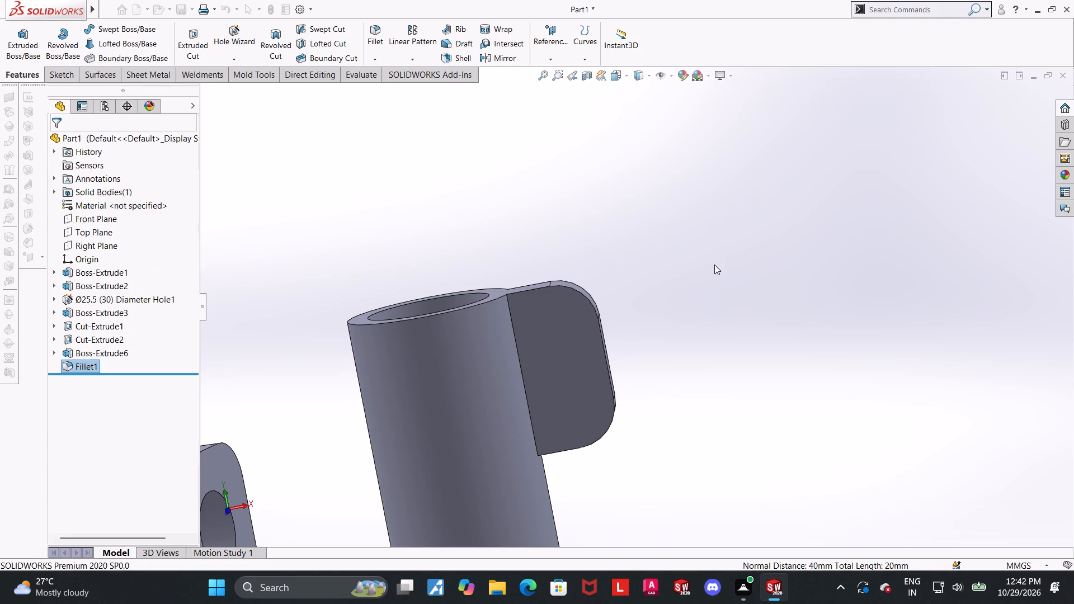
left_click(793, 310)
Sketch two vertically aligned circles on the tab's flat side face, the upper one about 14 mm in diameter.
scroll(677, 285, "up", 1)
middle_click_drag(635, 314, 704, 334)
left_click(614, 341)
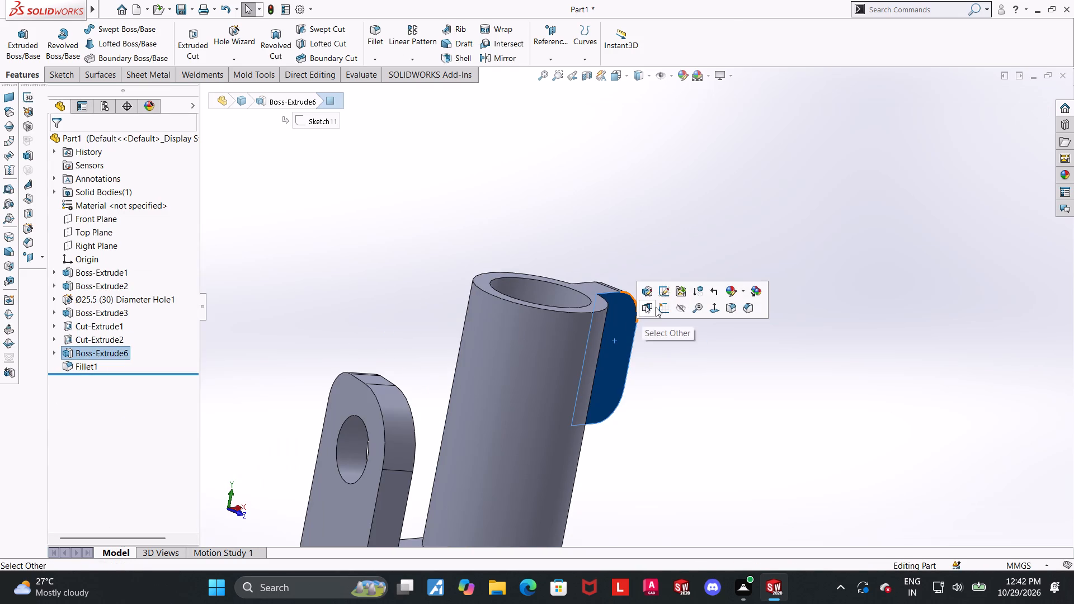
left_click(662, 305)
left_click(110, 376)
left_click(131, 364)
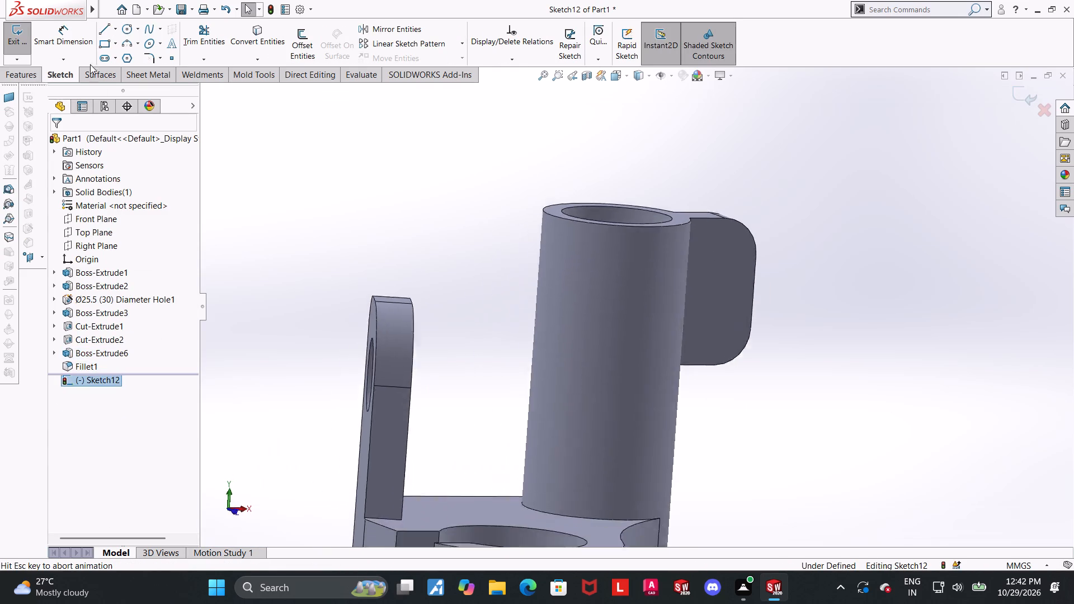
left_click(130, 35)
scroll(798, 229, "up", 3)
scroll(808, 205, "down", 4)
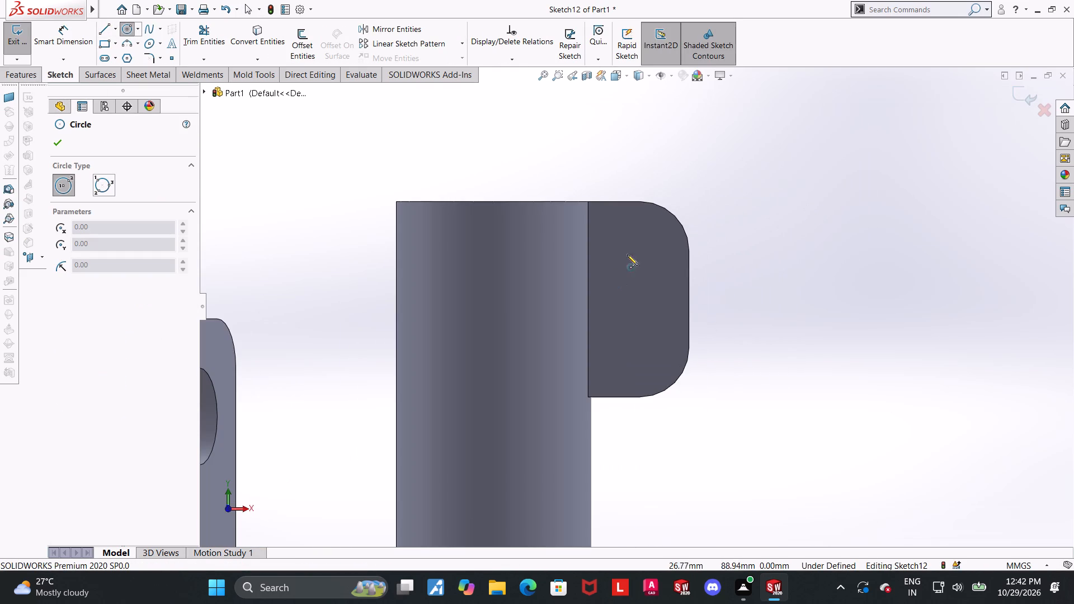
left_click(641, 254)
left_click(665, 229)
key("Escape")
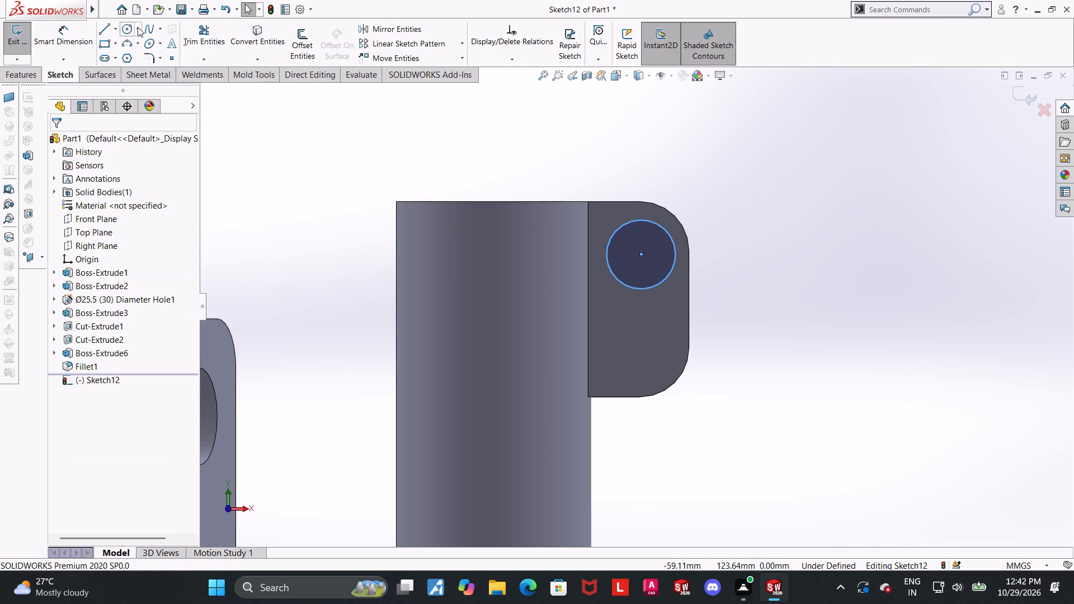
left_click(129, 26)
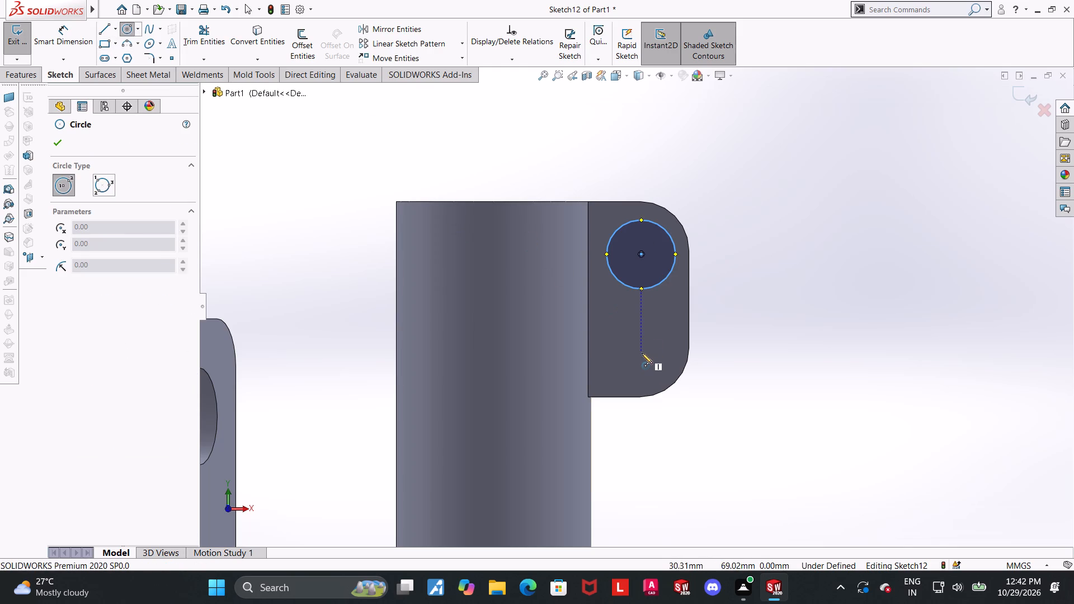
left_click(642, 353)
left_click(672, 346)
key("Escape")
Dimension the upper circle's diameter as 10 mm.
left_click(75, 39)
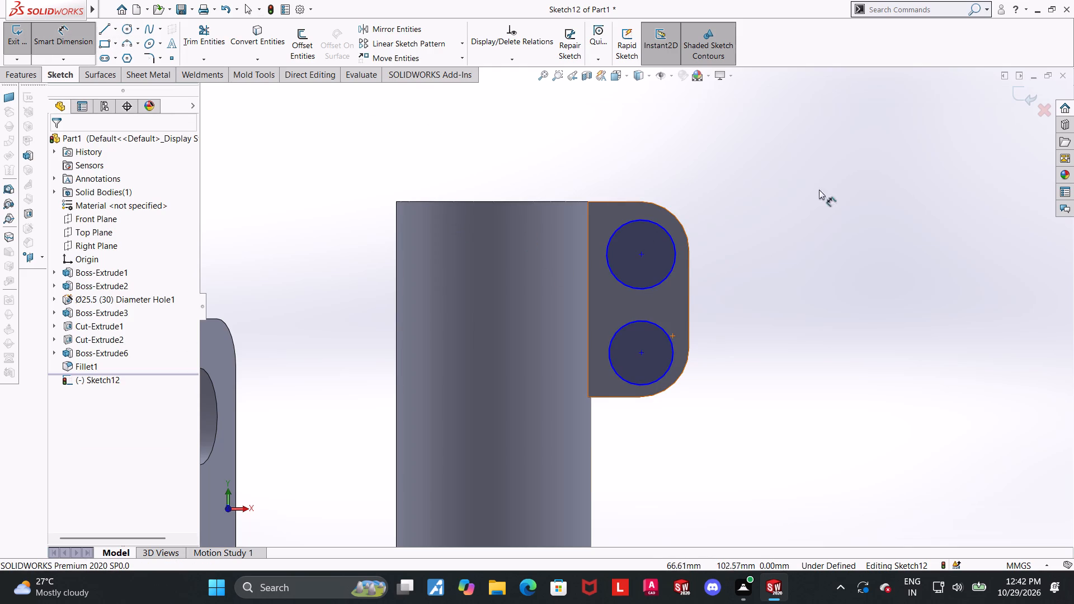
left_click(663, 225)
left_click(705, 176)
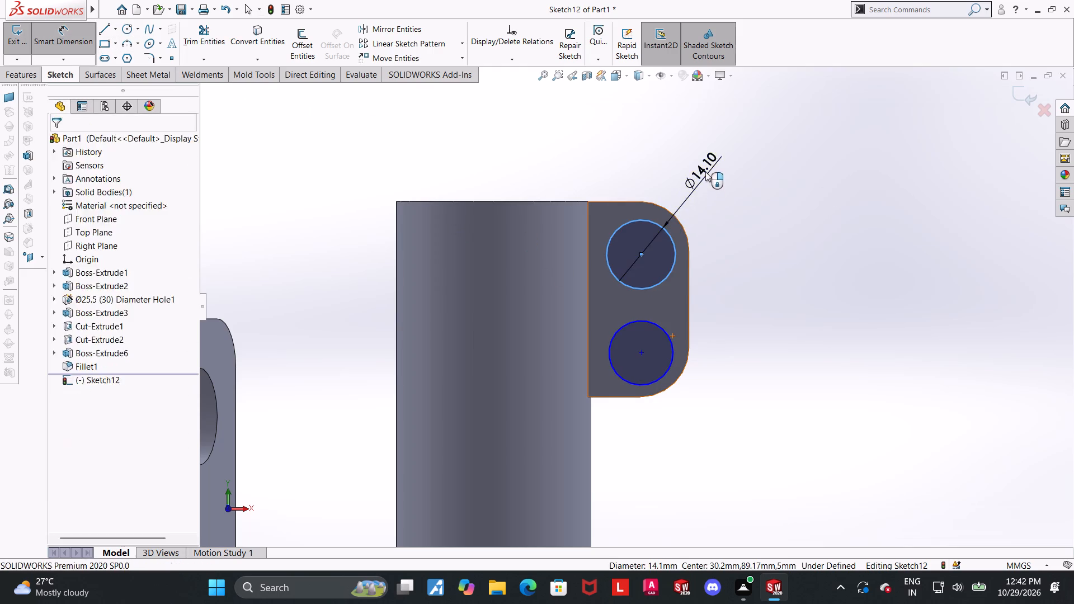
key("1")
key("0")
key("Return")
key("Escape")
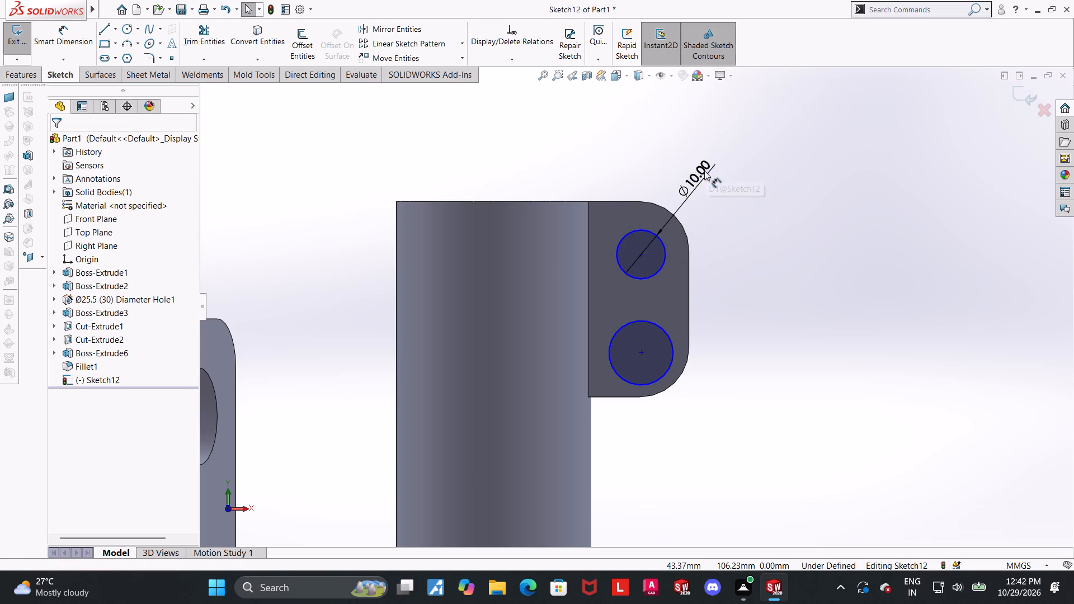
left_click(748, 198)
Make the upper circle concentric with the tab's upper rounded corner.
left_click(666, 253)
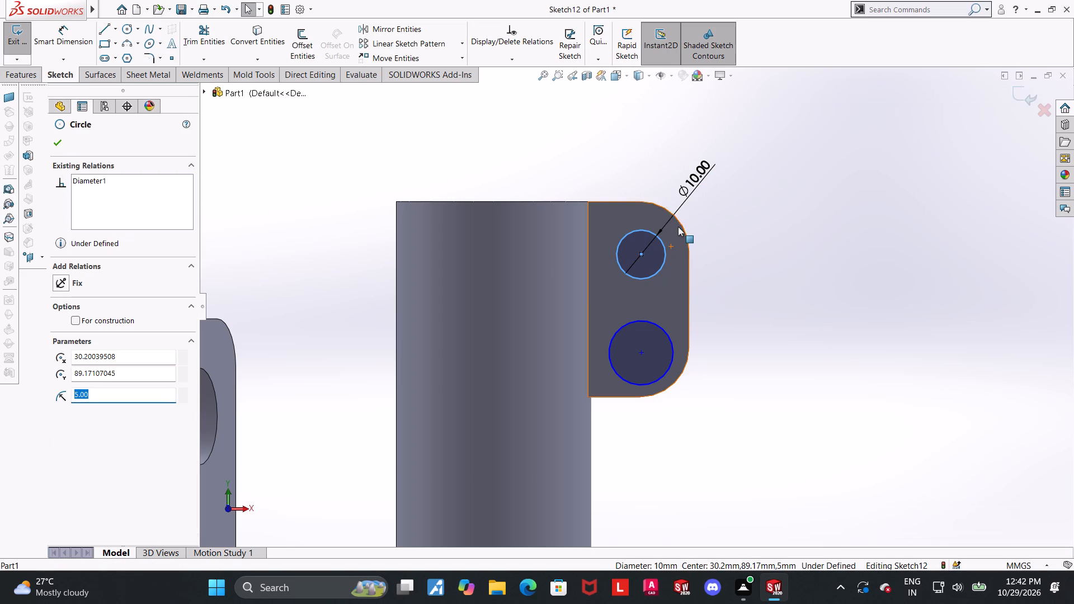
left_click(682, 224, "ctrl")
left_click(63, 374)
left_click(872, 375)
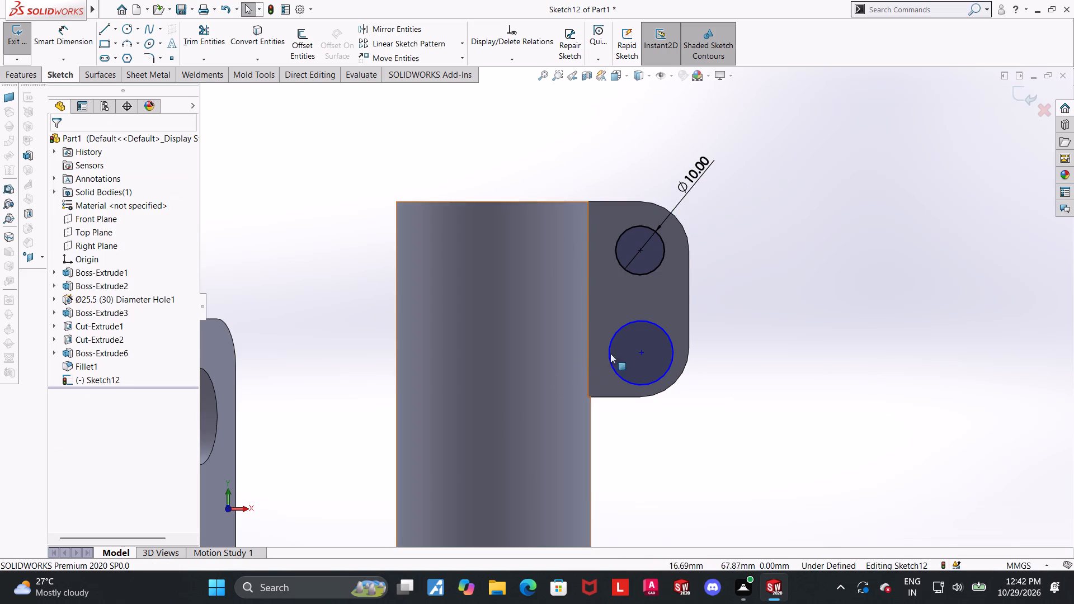
Add an equal relation between the lower and upper circles.
left_click(673, 349)
left_click(663, 262, "ctrl")
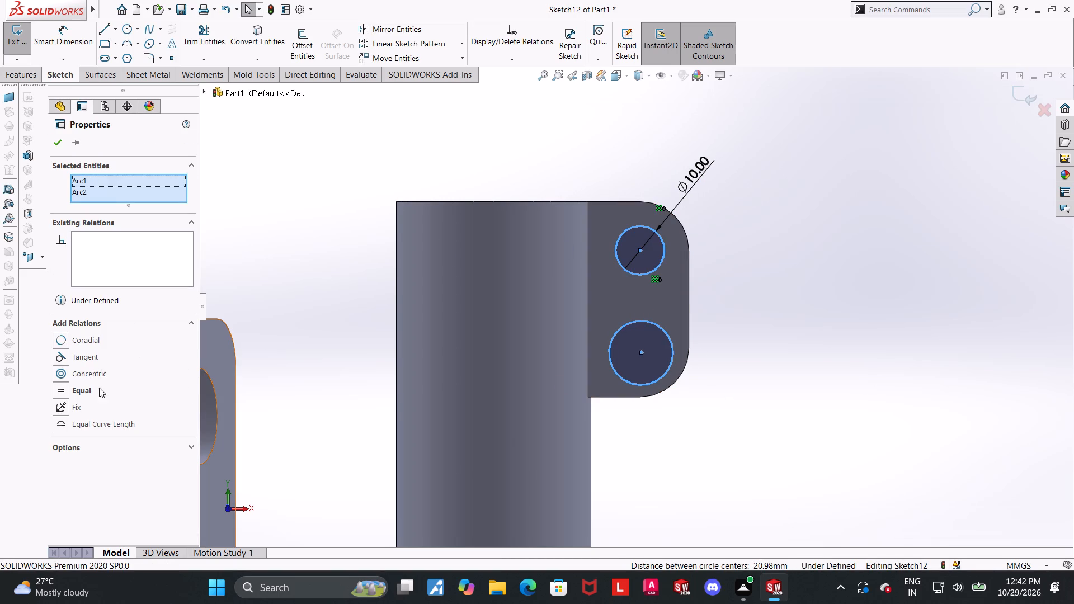
left_click(67, 389)
left_click(842, 410)
Make the lower circle concentric with the tab's lower rounded corner.
left_click(654, 373, "ctrl")
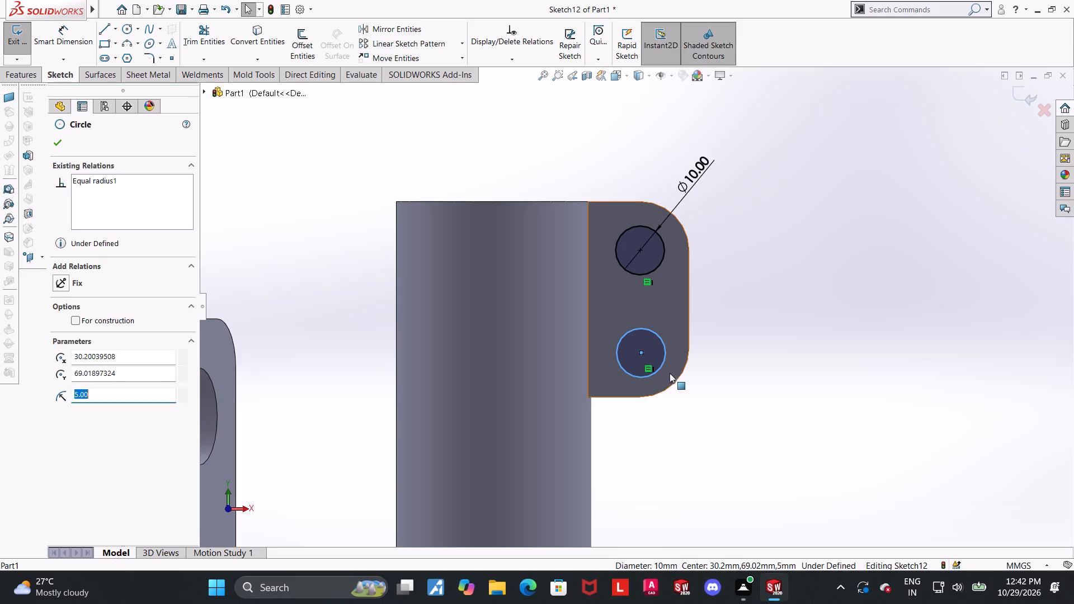
left_click(679, 377, "ctrl")
left_click(63, 375)
left_click(712, 410)
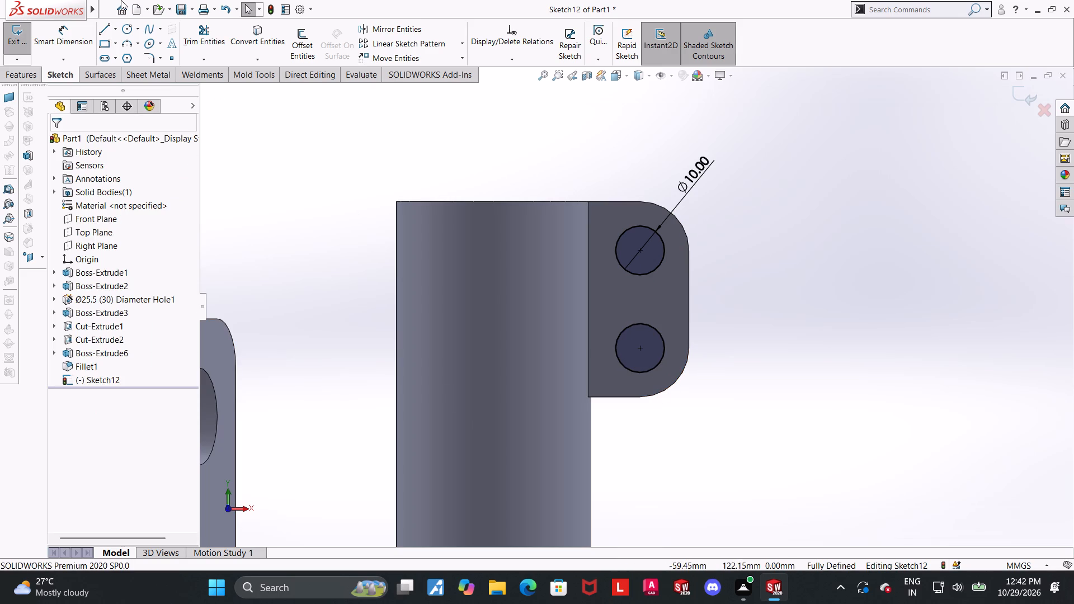
Check the distance between the centres of the two circles without keeping a dimension.
left_click(72, 36)
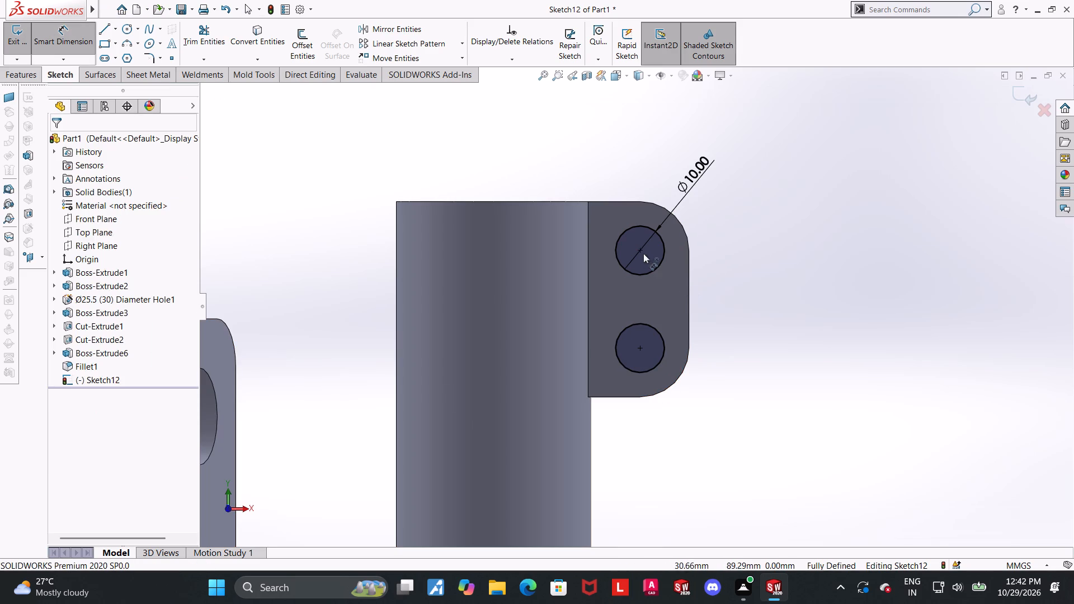
left_click(641, 249)
left_click(640, 349)
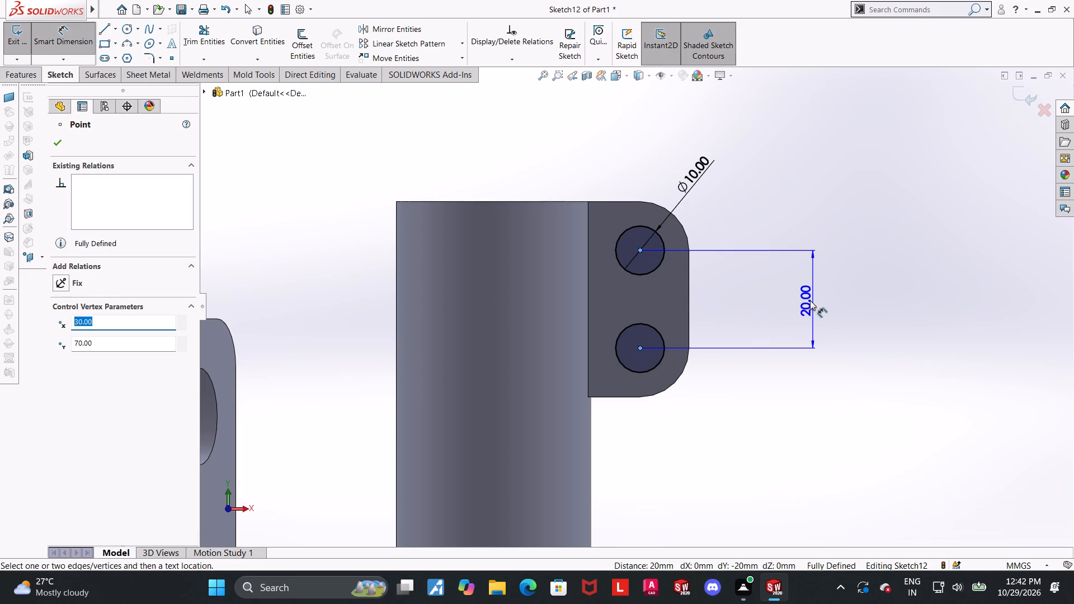
key("Escape")
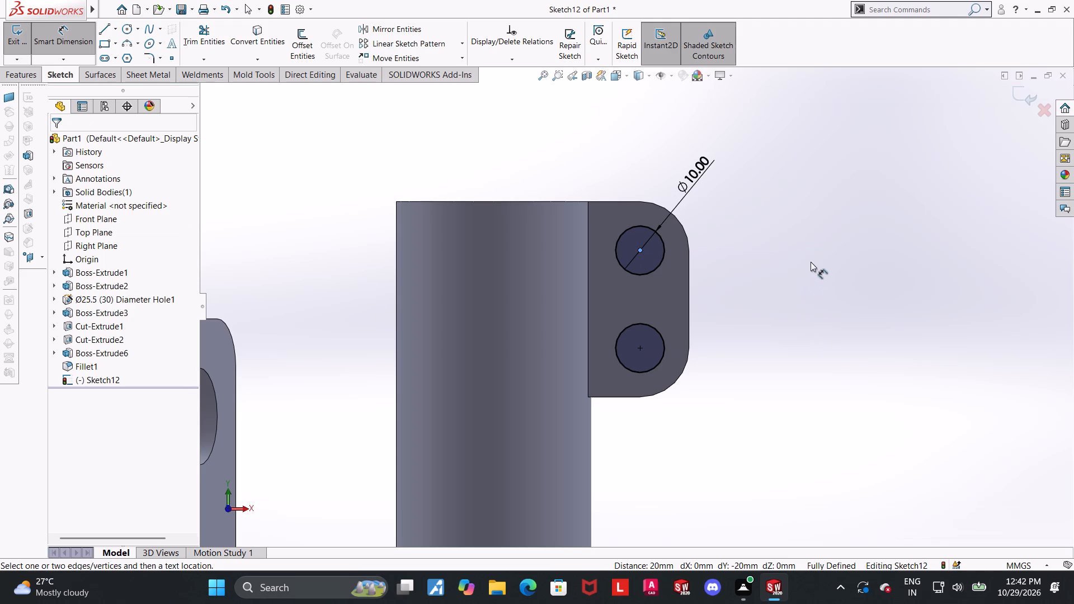
scroll(819, 253, "up", 1)
middle_click_drag(819, 253, 788, 258)
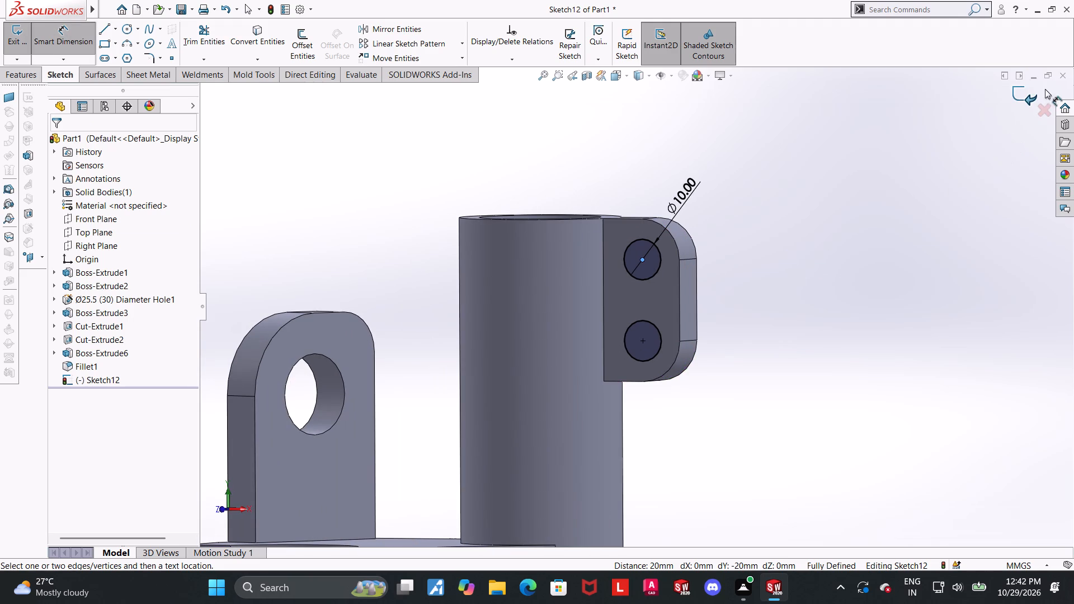
Finish the two-circle sketch and cut-extrude it through the side tab with a 40 mm blind depth.
left_click(1023, 84)
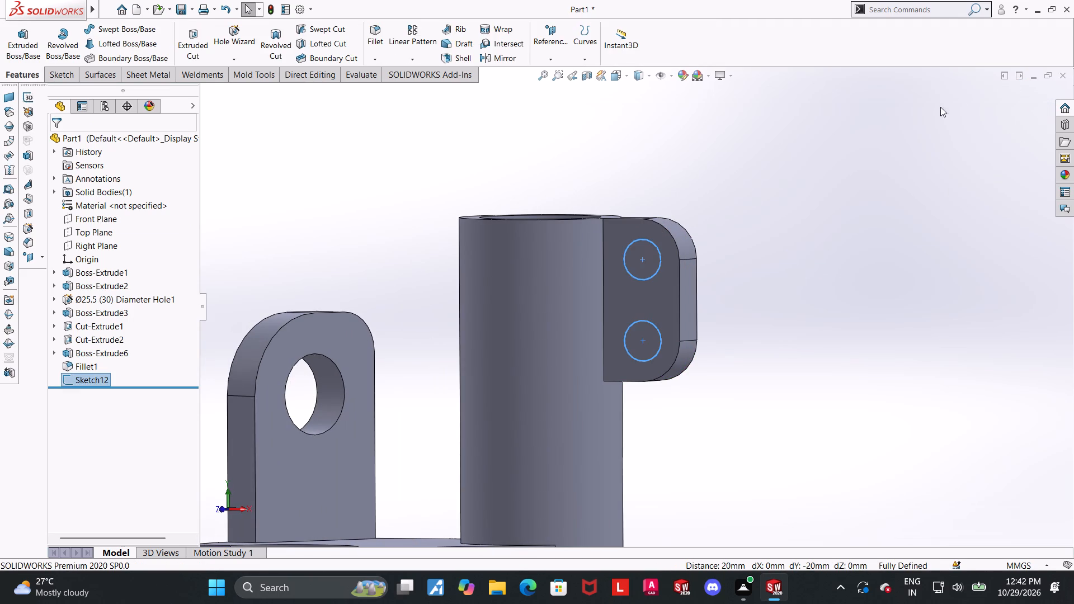
middle_click_drag(742, 270, 727, 273)
scroll(727, 273, "up", 1)
scroll(727, 273, "down", 1)
left_click(189, 37)
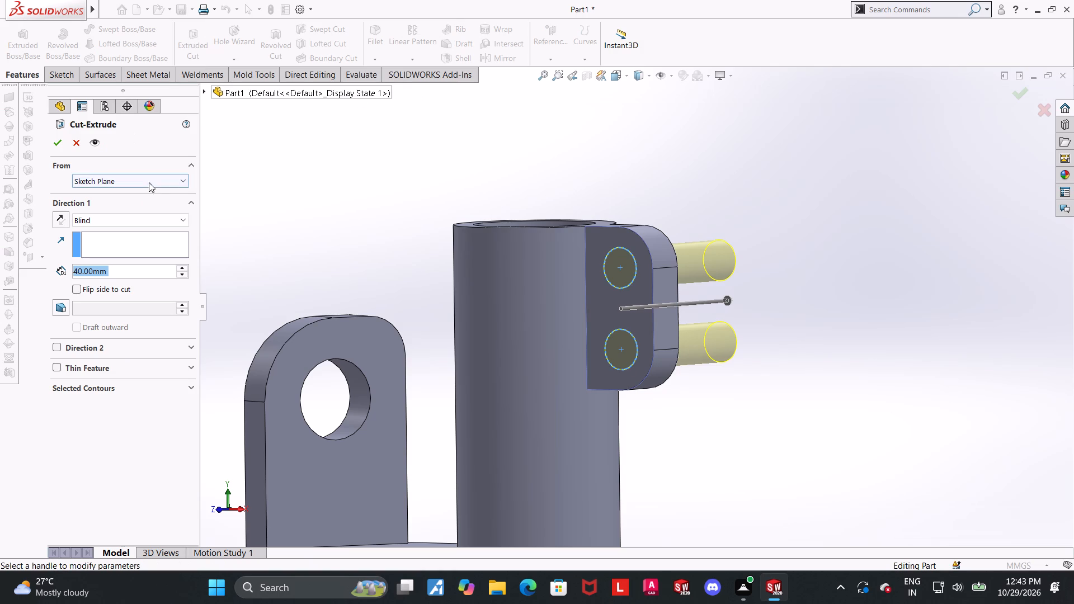
left_click(53, 139)
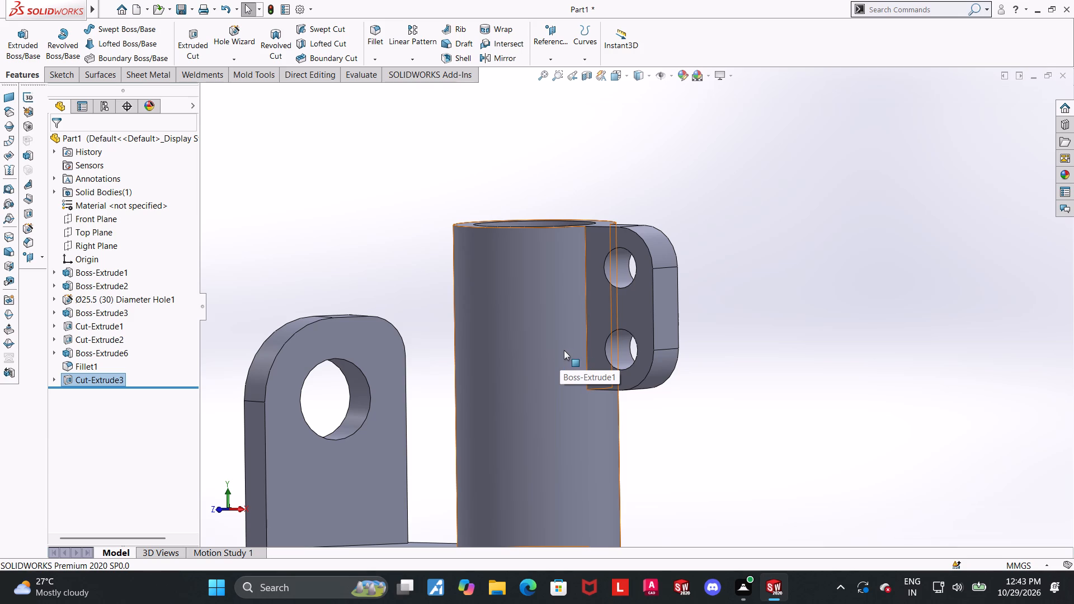
left_click(302, 103)
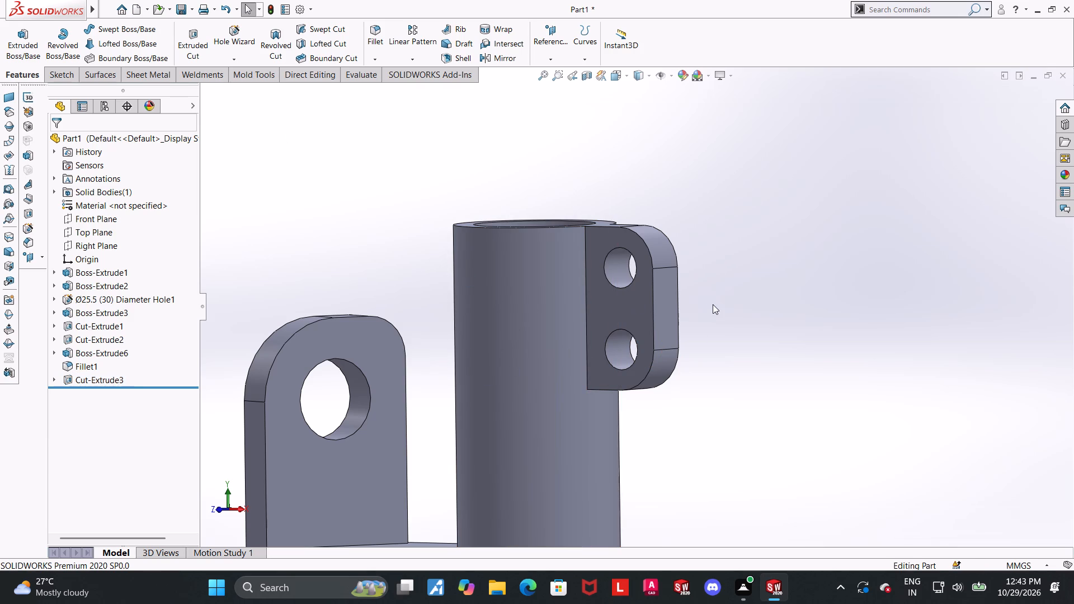
Start a sketch on the Front Plane and draw a vertical line about 6 mm up from the base's top edge, between upright and cylinder.
scroll(707, 299, "up", 1)
middle_click_drag(657, 301, 703, 305)
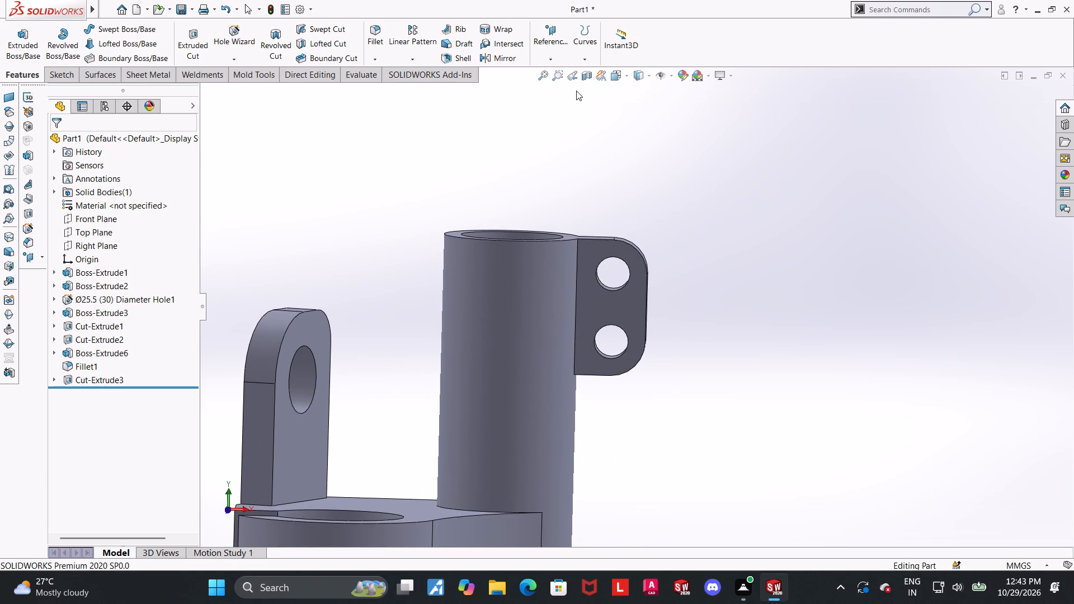
left_click(614, 79)
left_click(460, 364)
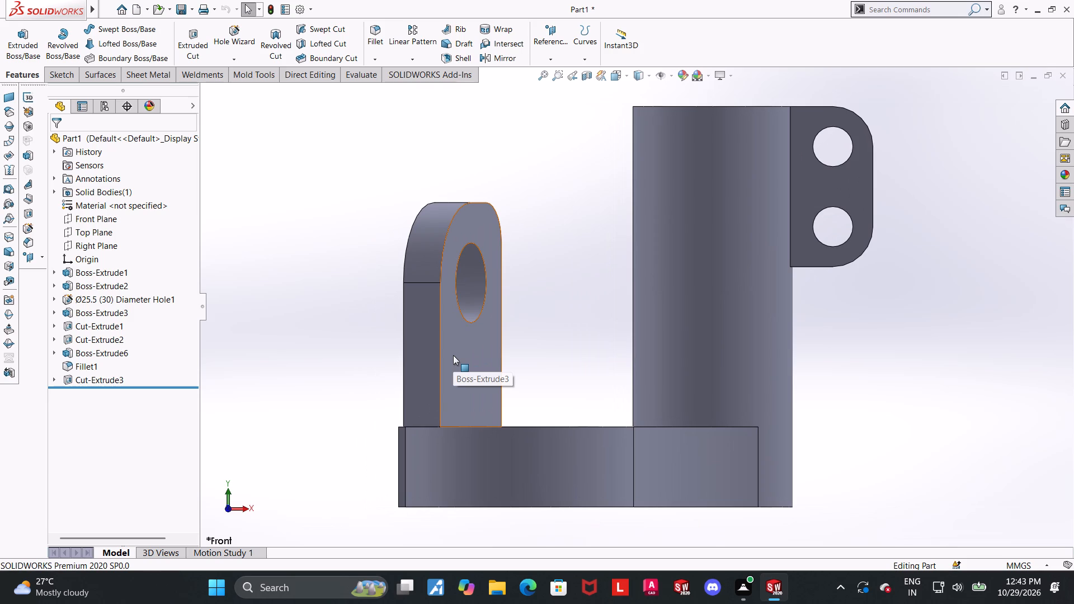
scroll(626, 246, "up", 1)
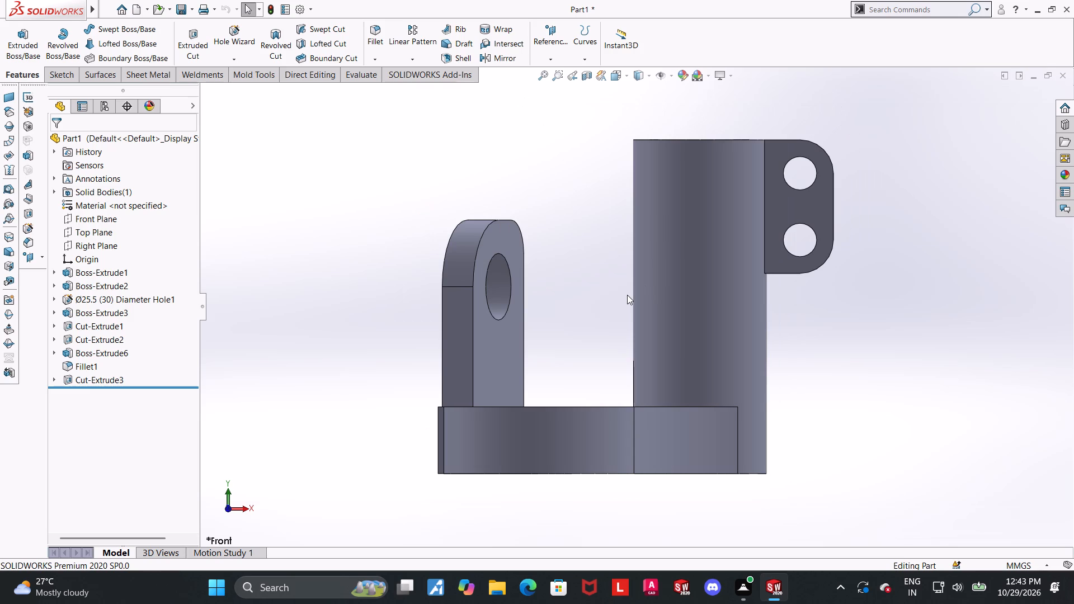
scroll(701, 255, "down", 2)
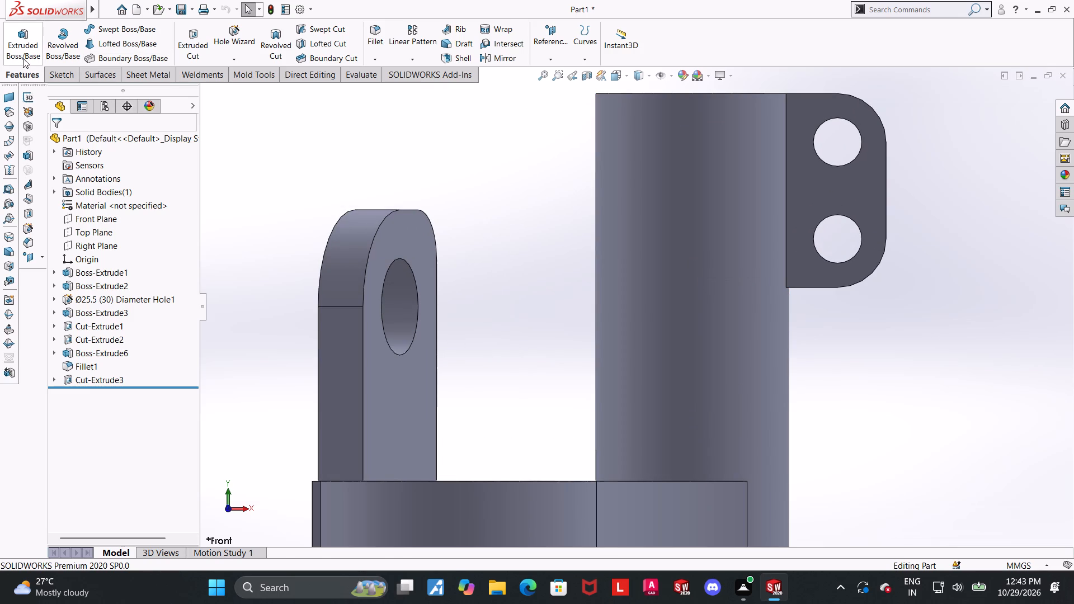
left_click(98, 217)
left_click(105, 207)
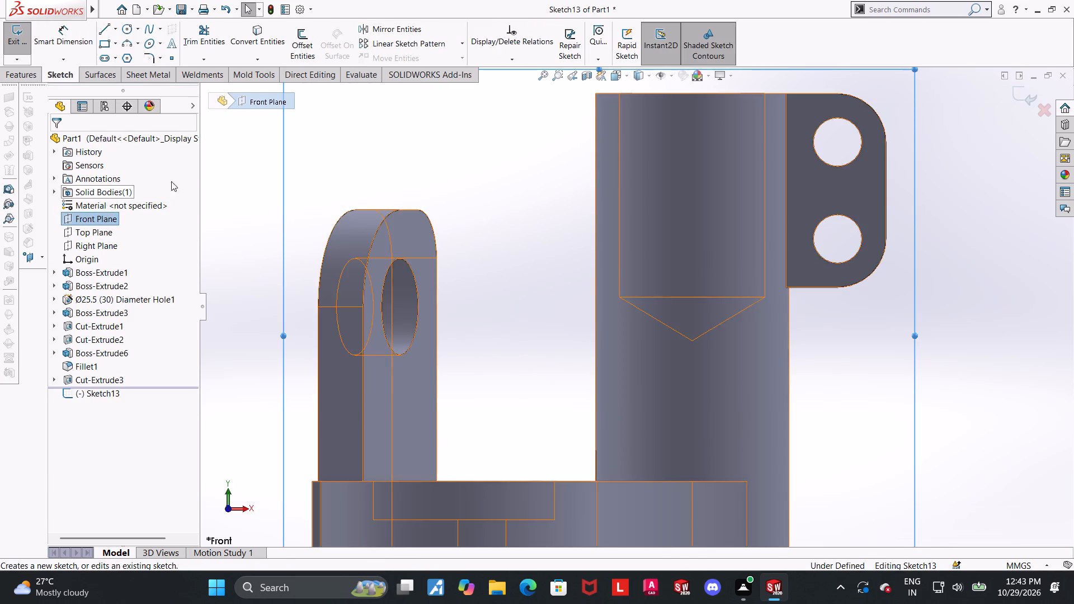
scroll(264, 181, "up", 2)
left_click(110, 29)
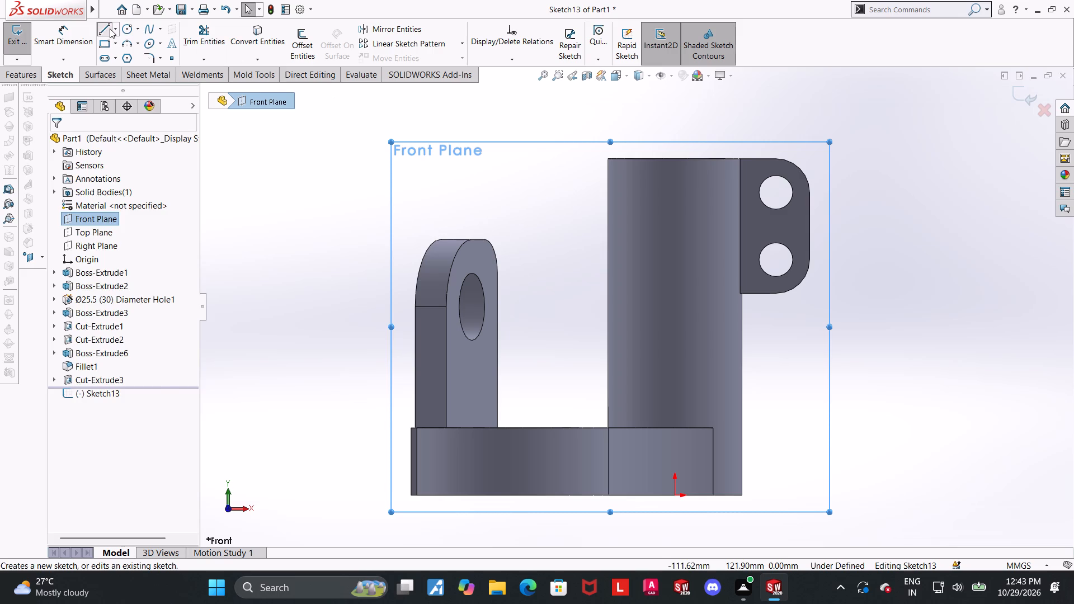
scroll(509, 200, "down", 1)
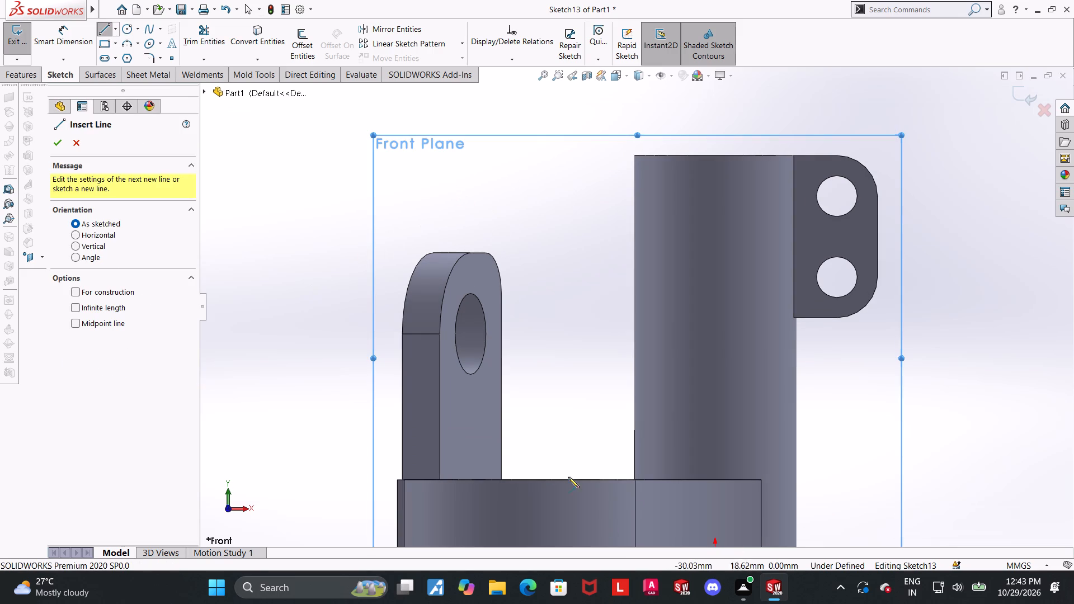
left_click(547, 478)
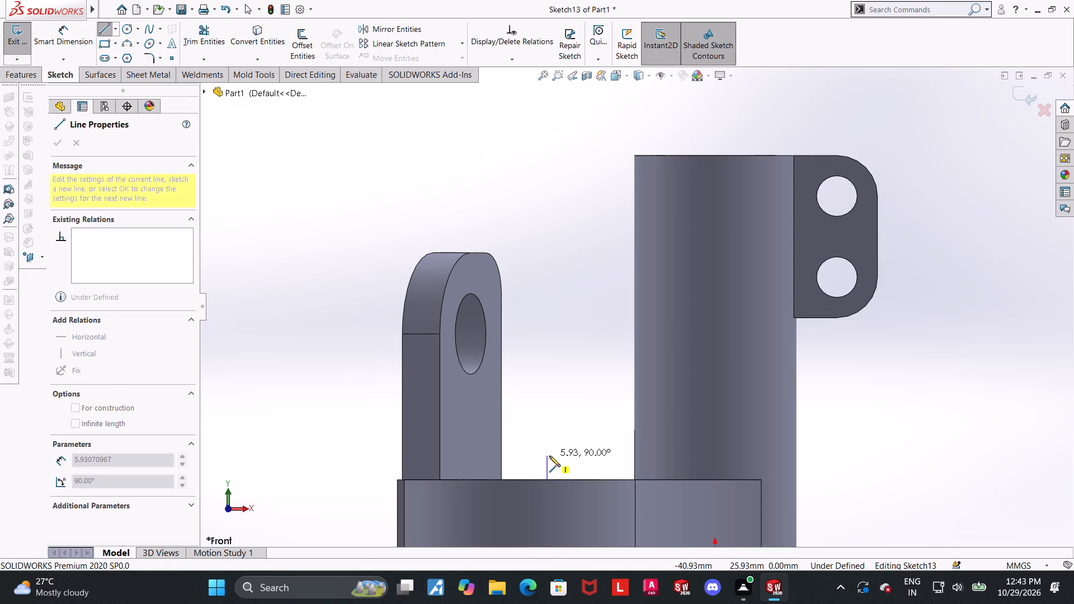
left_click(549, 456)
key("Escape")
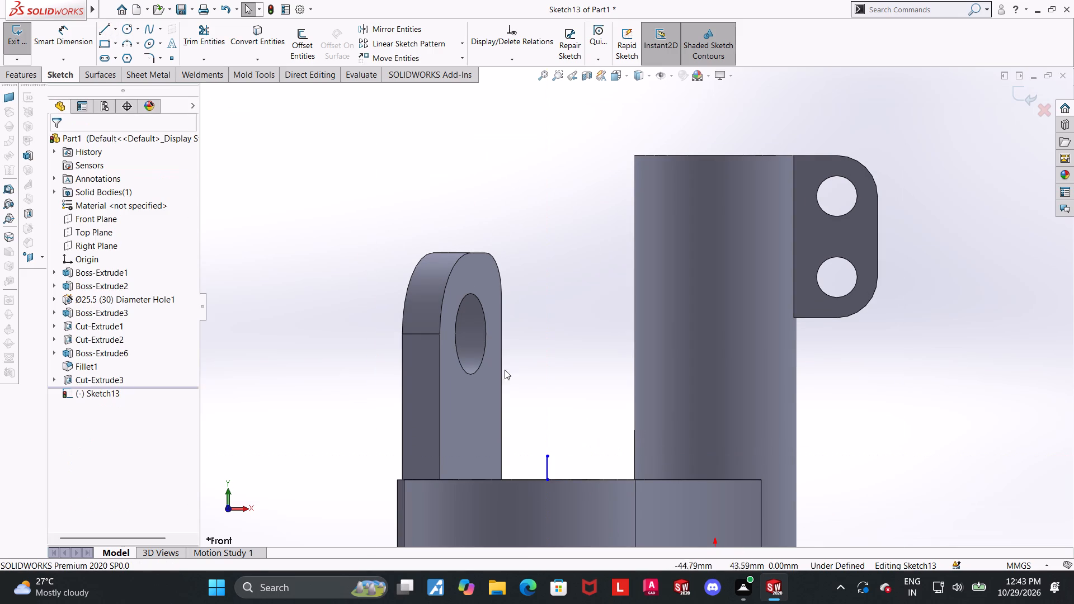
Sketch a horizontal line about 4 mm long outward from the cylinder's edge facing the upright.
left_click(110, 24)
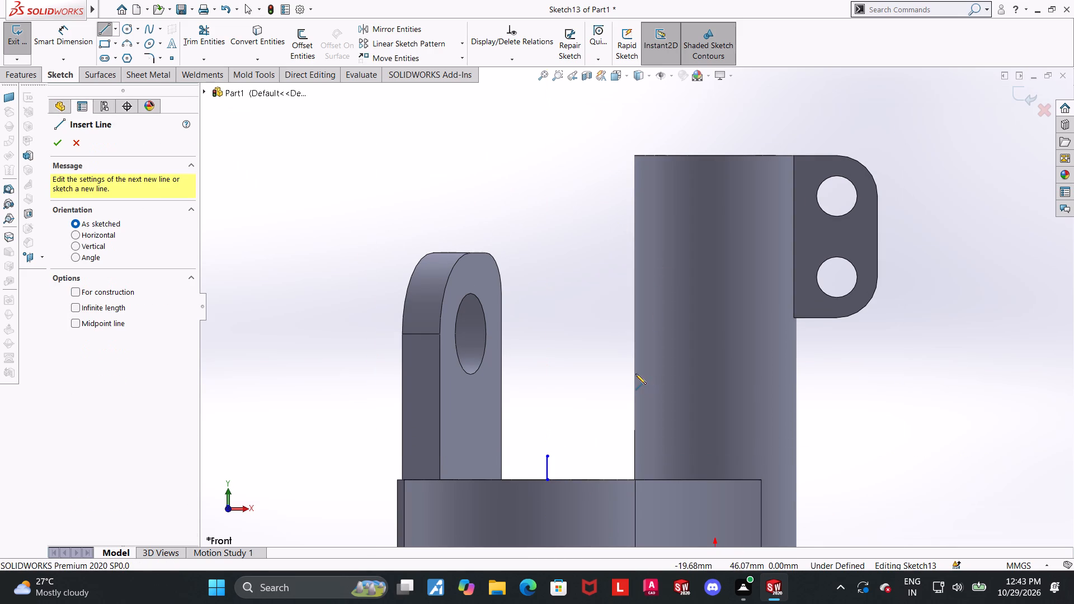
left_click(633, 371)
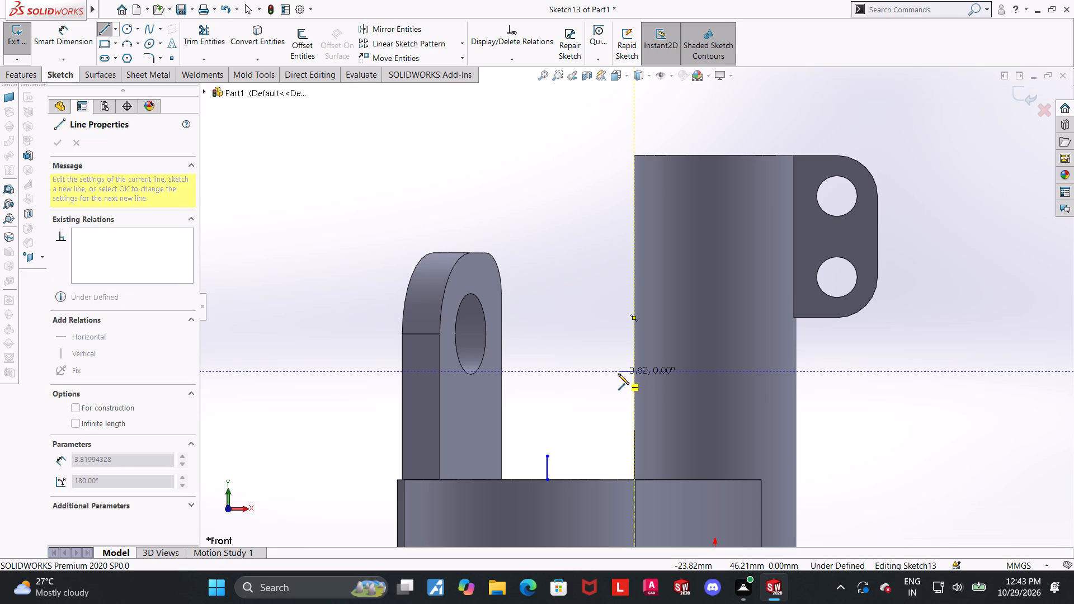
left_click(617, 372)
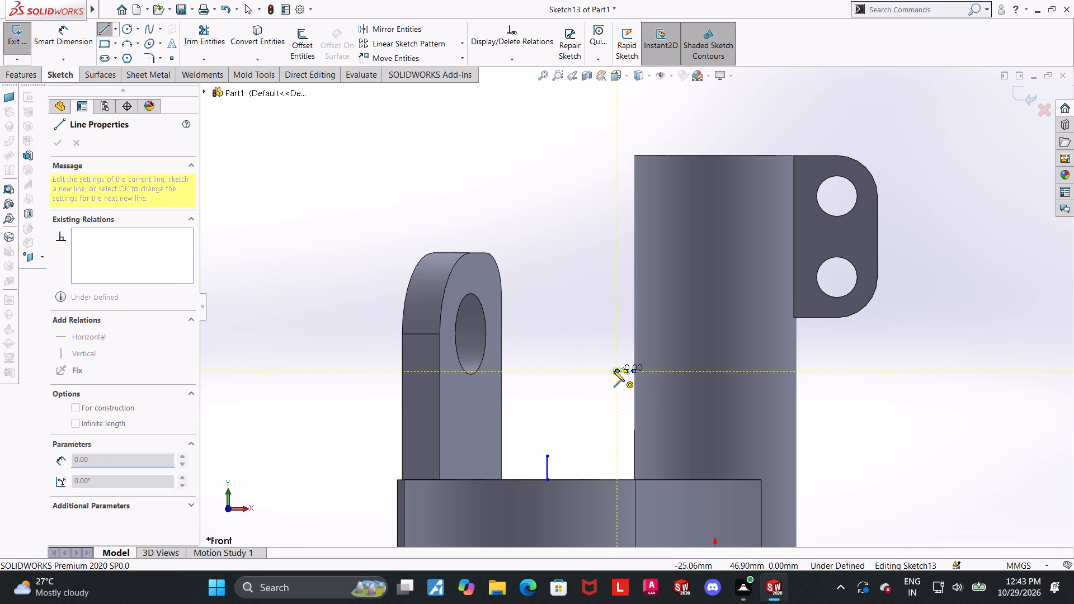
key("Escape")
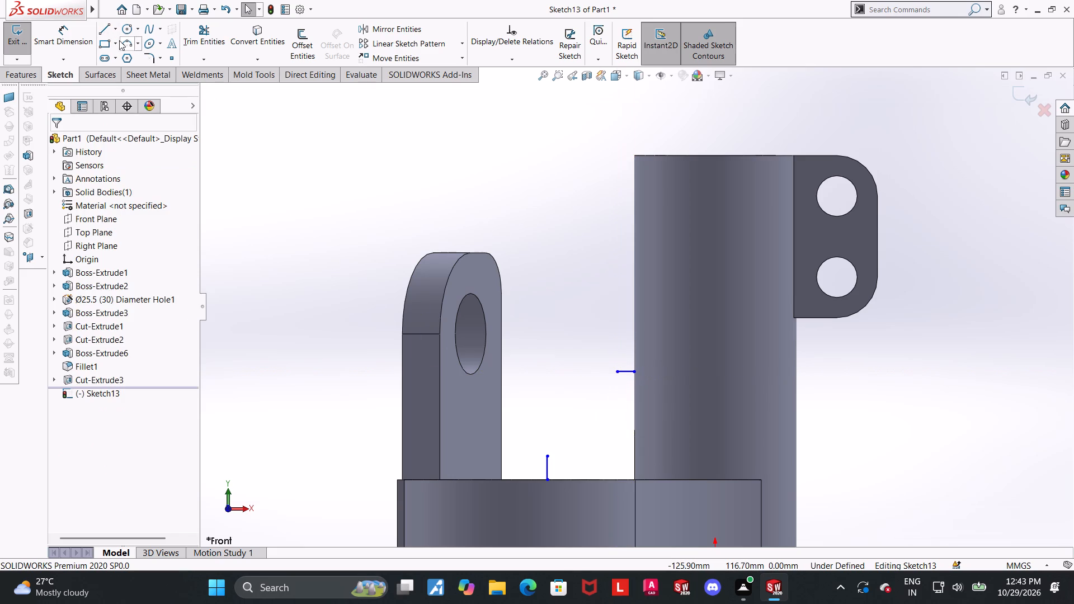
Join the two lines with a 90° tangent arc of about 13 mm radius followed by a smaller reverse-curving arc.
left_click(99, 32)
left_click(548, 457)
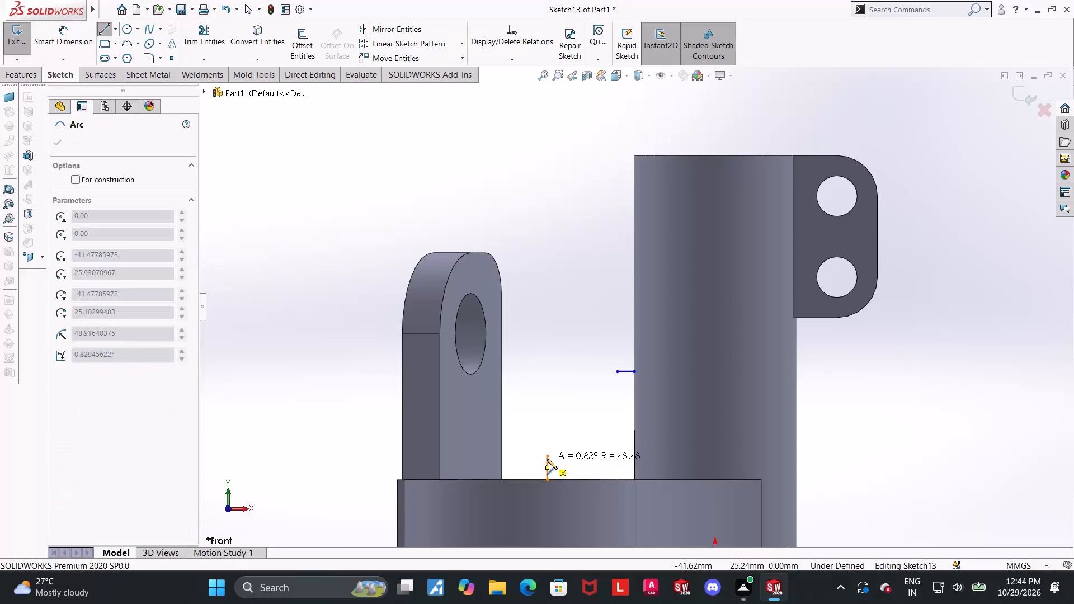
left_click(601, 404)
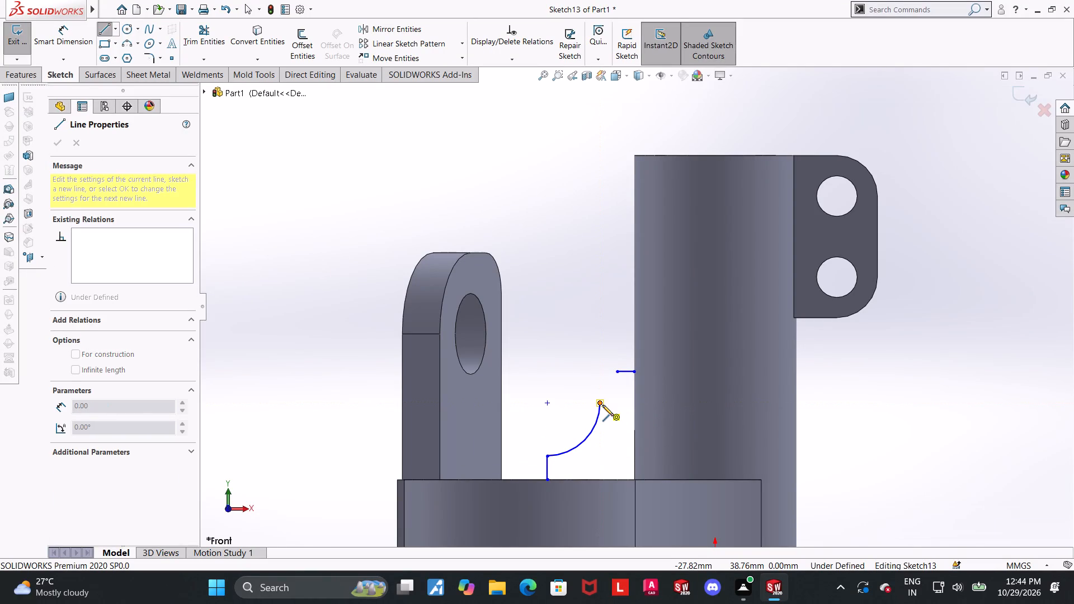
left_click(616, 372)
key("Escape")
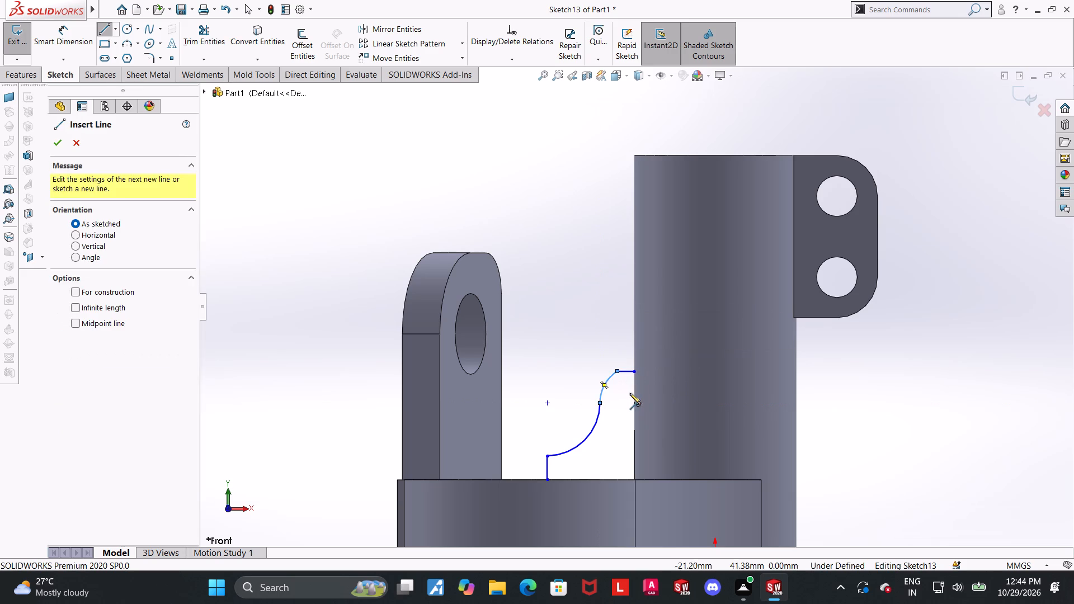
key("Escape")
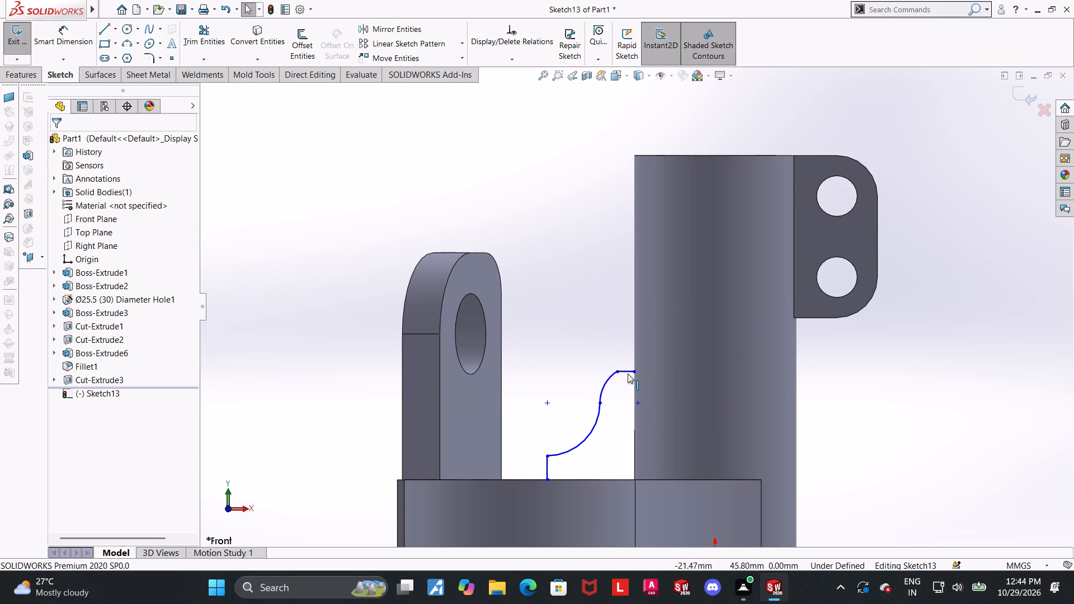
Add a tangent relation between the upper arc and the short horizontal line.
left_click(628, 374, "ctrl")
left_click(611, 373, "ctrl")
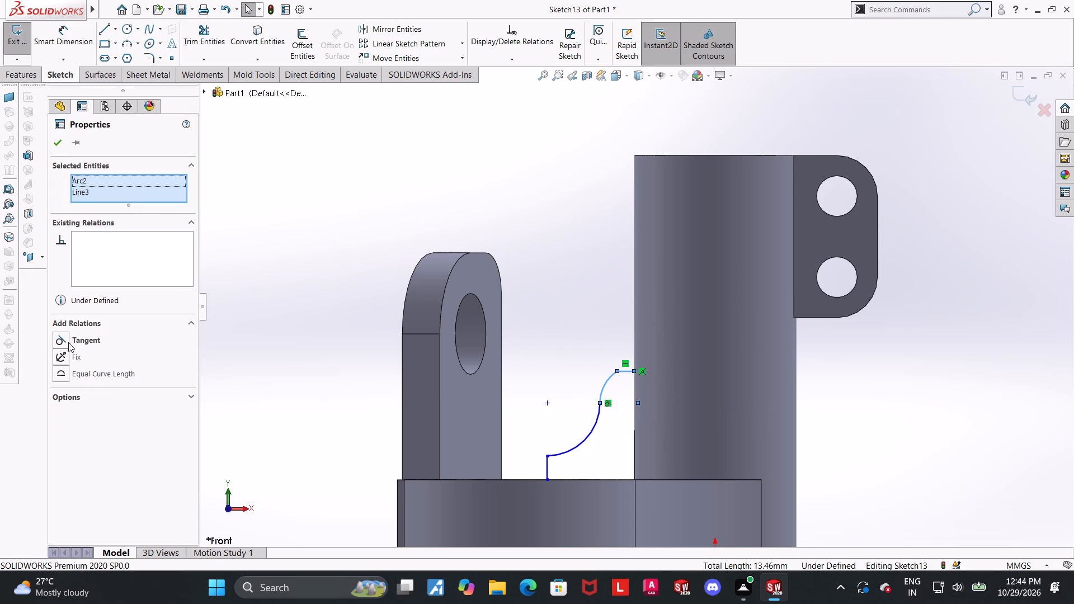
left_click(65, 342)
left_click(856, 438)
Move the horizontal line's end down the cylinder edge to a height of about 43.3 mm, reshaping the upper arc.
left_click(597, 417, "ctrl")
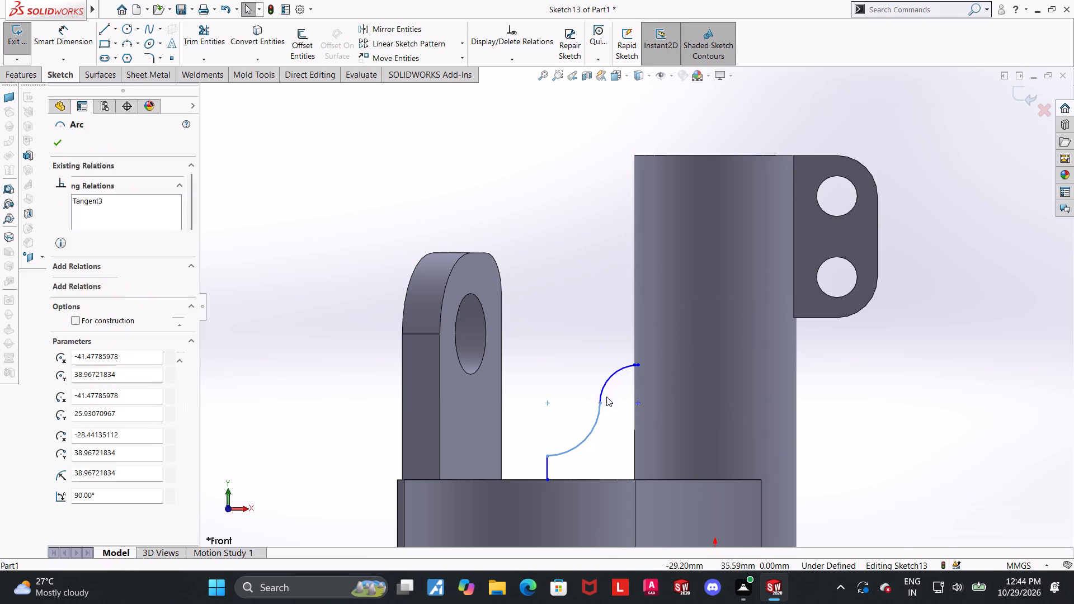
left_click(609, 379, "ctrl")
left_click(684, 410)
key("Escape")
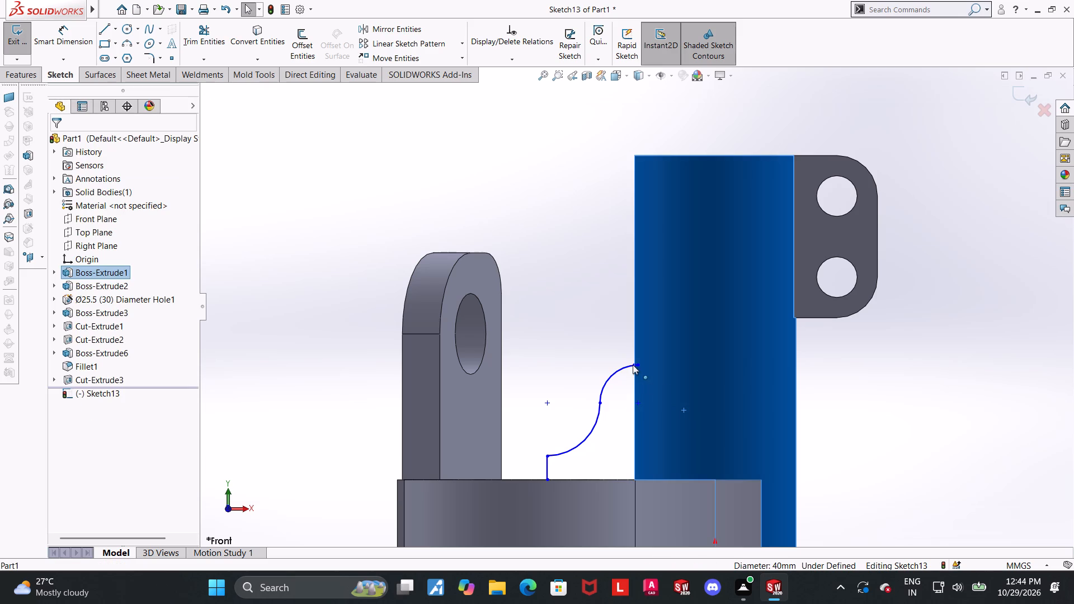
left_click_drag(633, 365, 589, 385)
key("Escape")
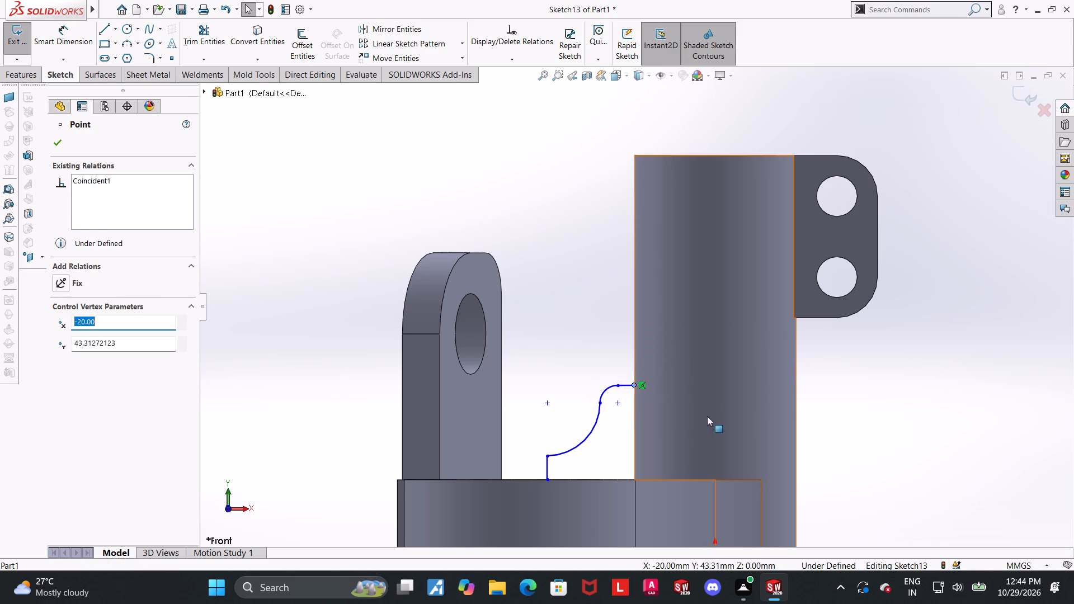
key("Escape")
left_click(624, 386)
left_click(651, 338)
left_click_drag(1047, 471, 1033, 461)
scroll(883, 432, "up", 3)
scroll(777, 388, "down", 1)
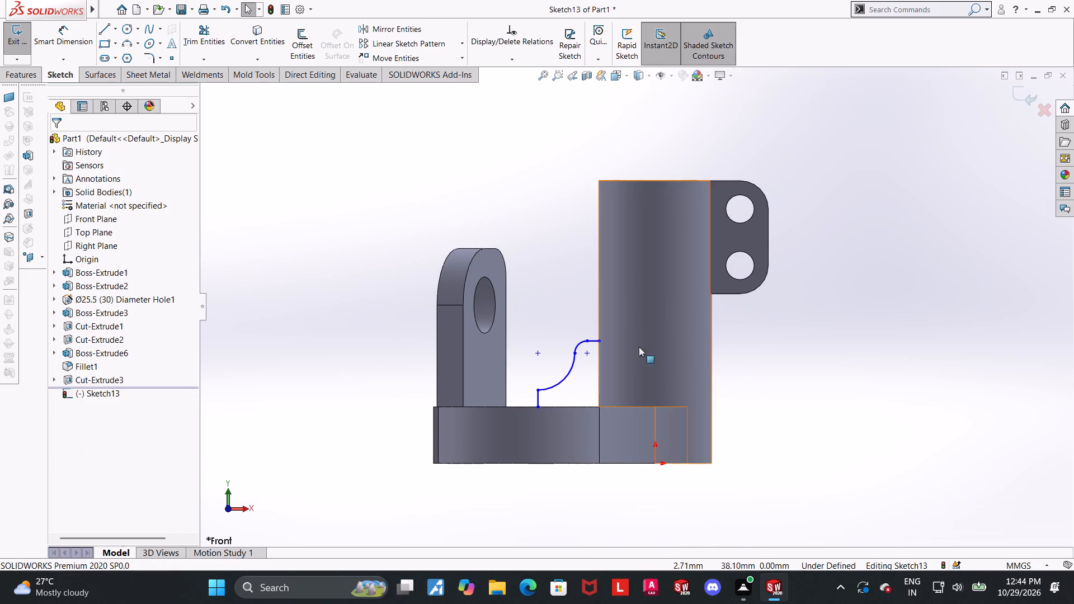
Dimension the upper arc's centre 61 mm below the cylinder's top edge.
left_click(59, 40)
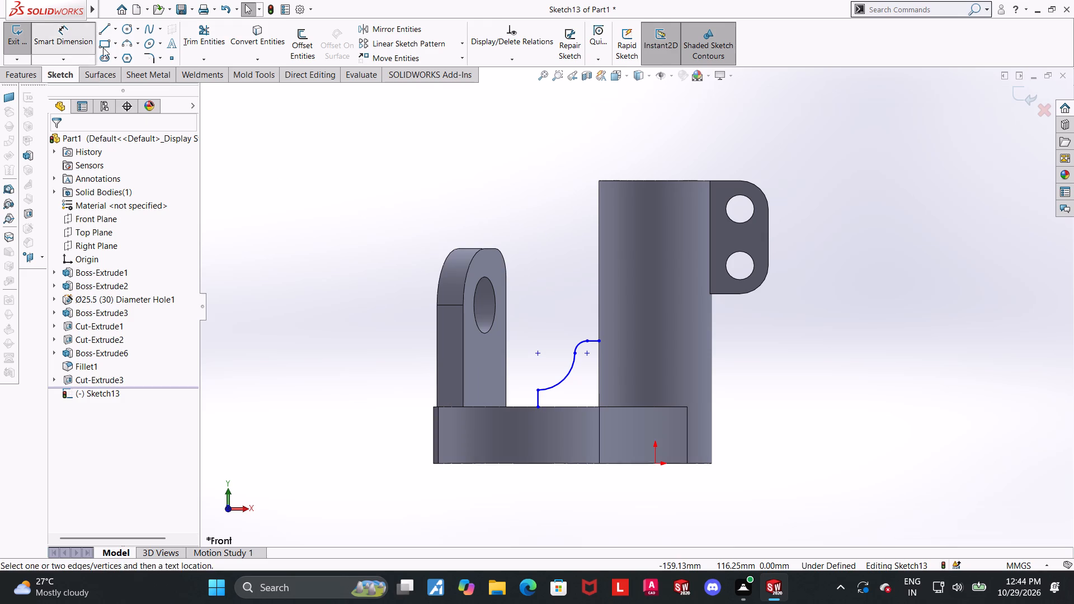
scroll(620, 132, "down", 2)
left_click(573, 469)
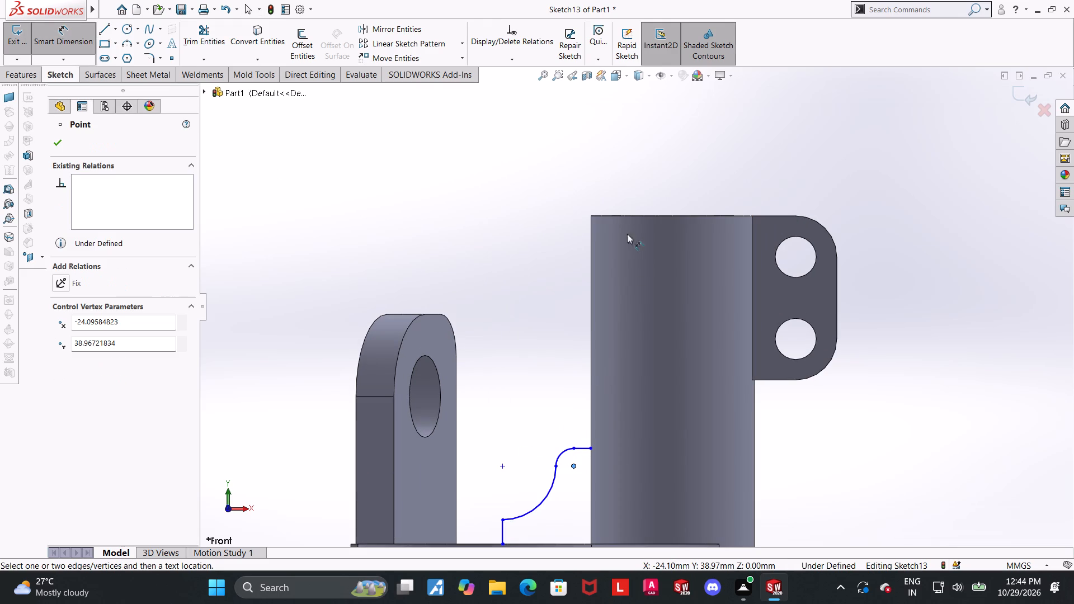
left_click(632, 216)
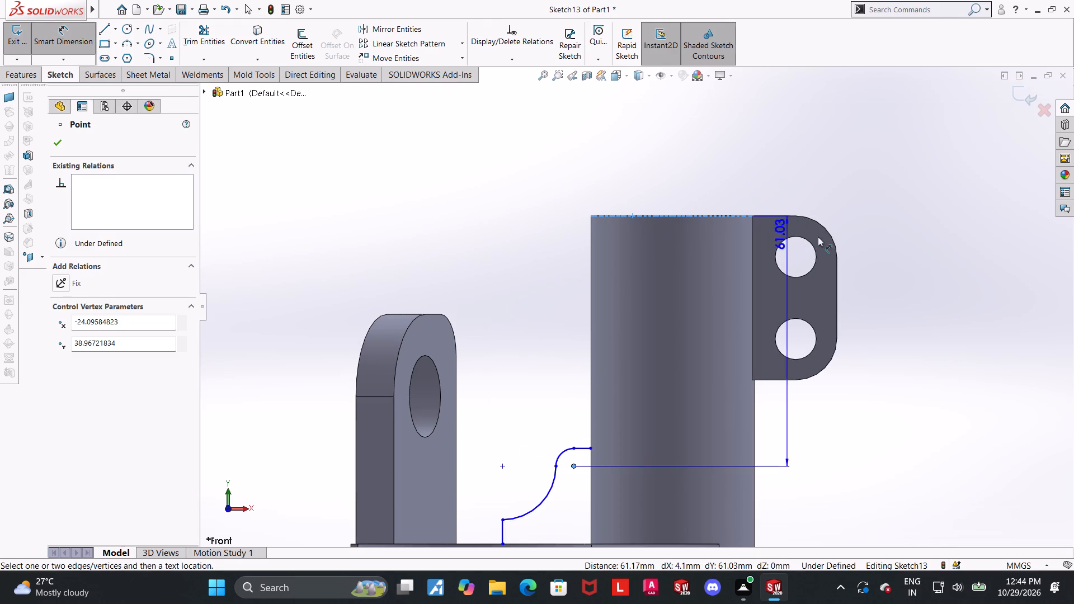
left_click(933, 250)
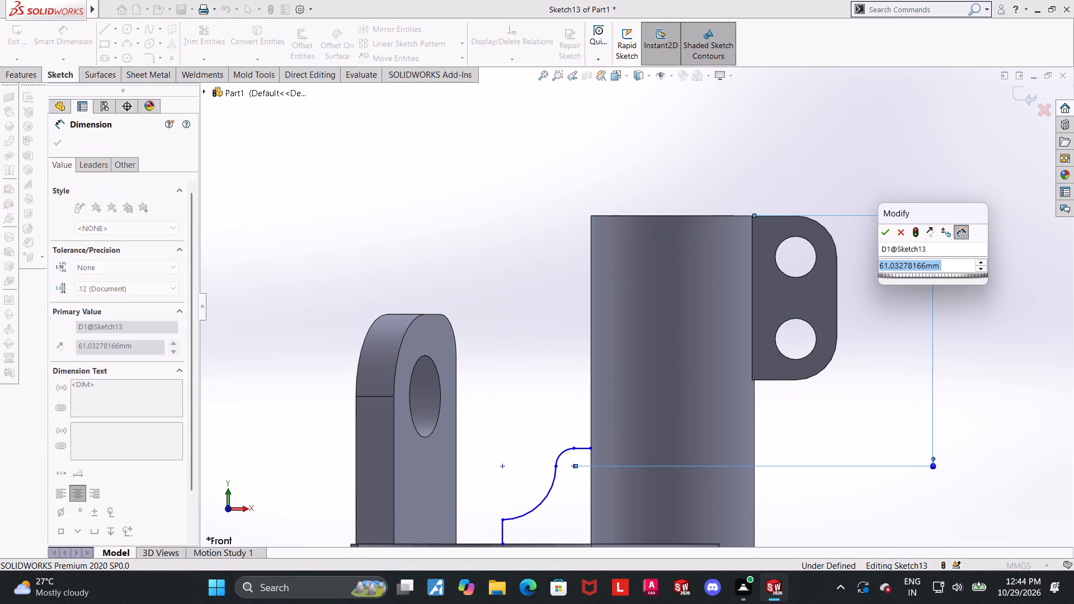
type("61")
key("Return")
key("Escape")
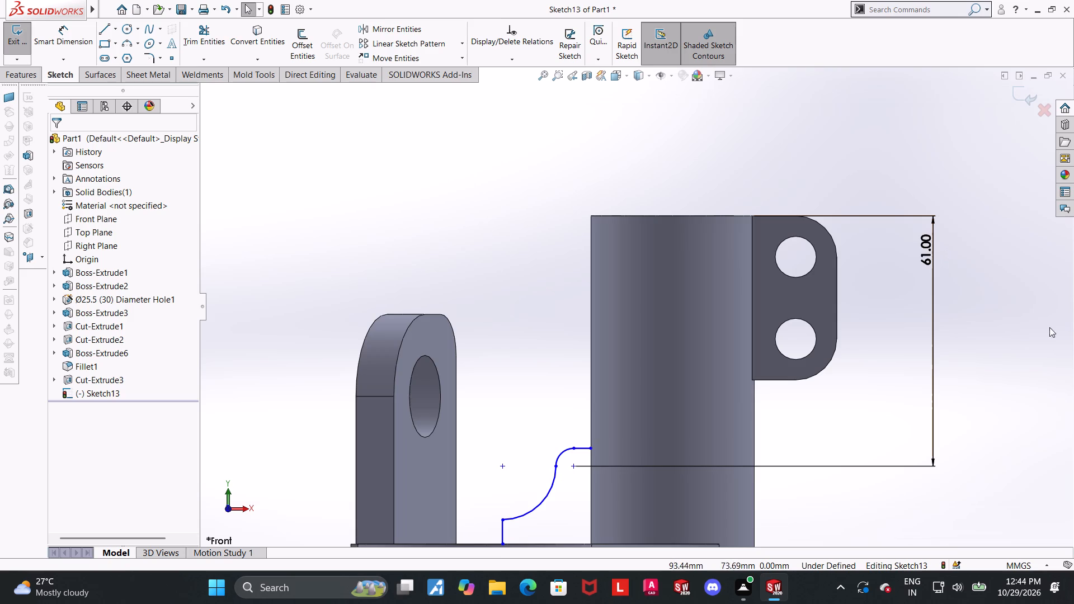
Dimension the short vertical line 44 mm horizontally from the origin.
scroll(993, 351, "up", 3)
left_click(826, 402)
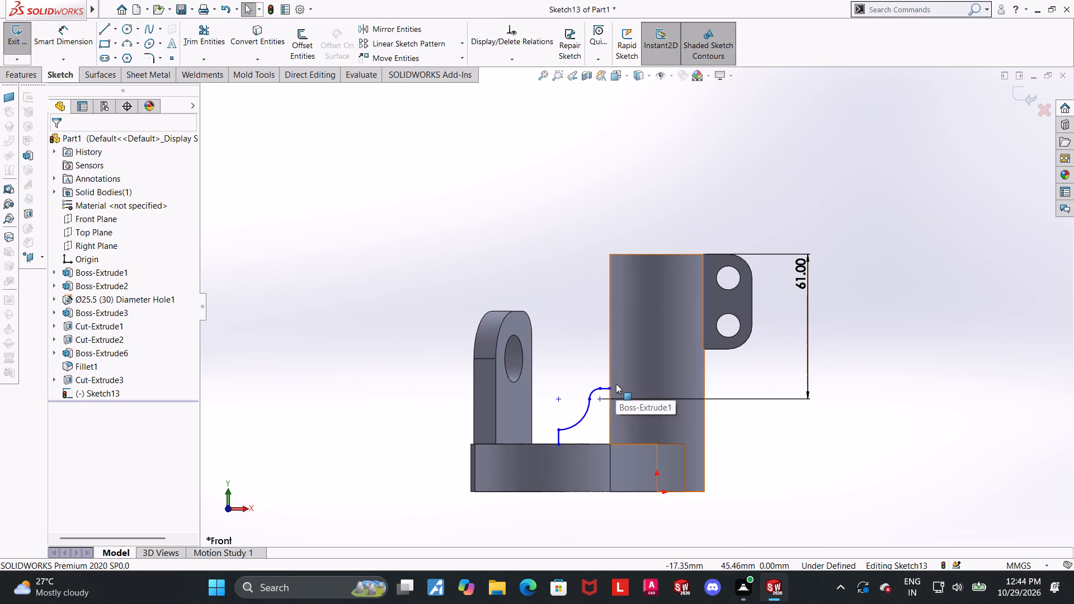
left_click(69, 43)
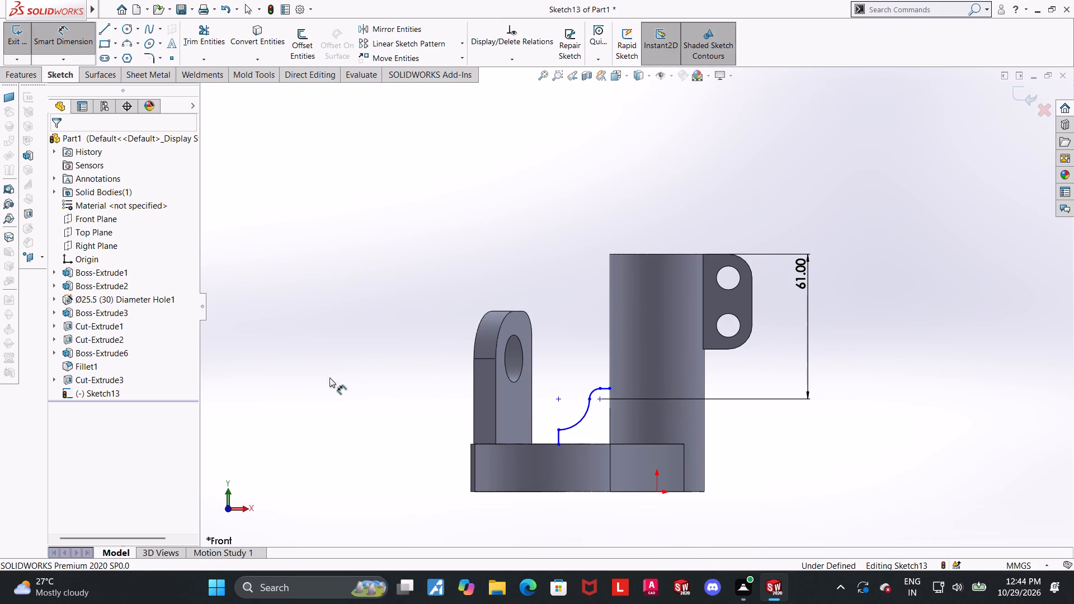
left_click(560, 436)
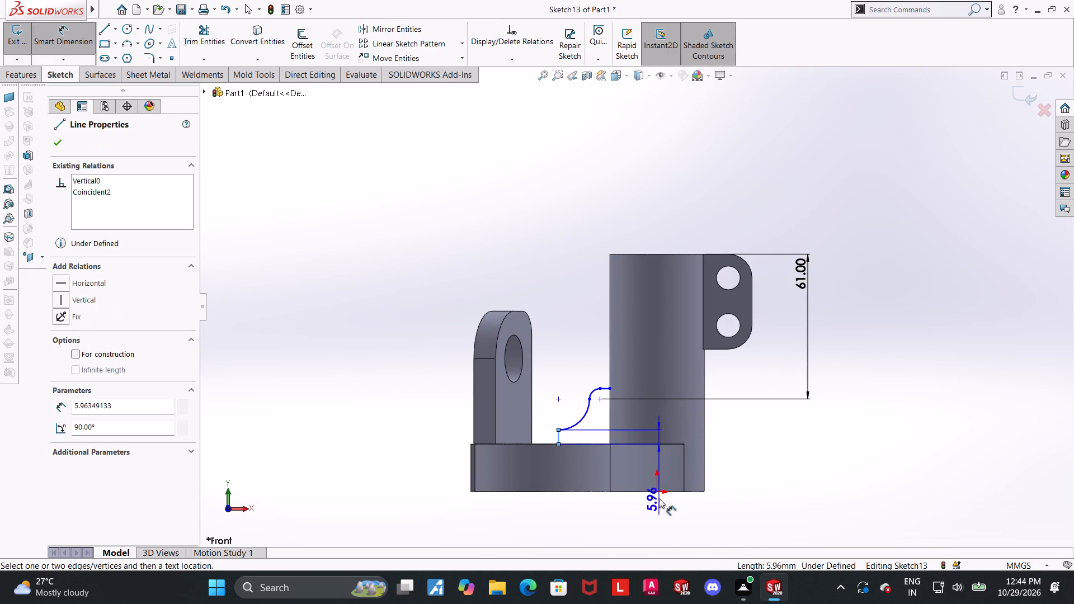
left_click(653, 490)
key("Escape")
left_click(656, 493)
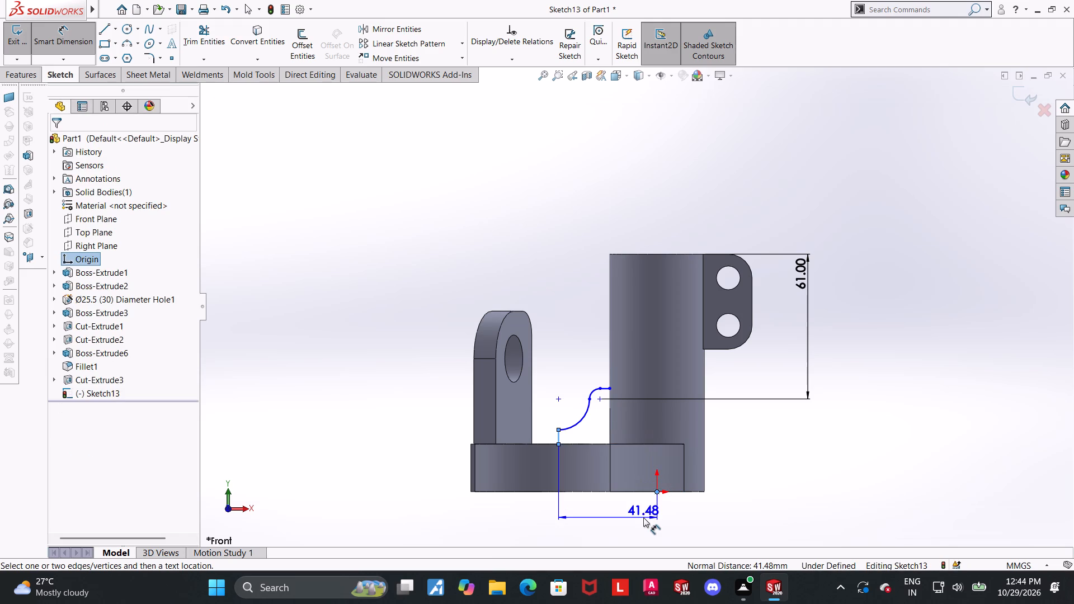
left_click(643, 517)
type("44")
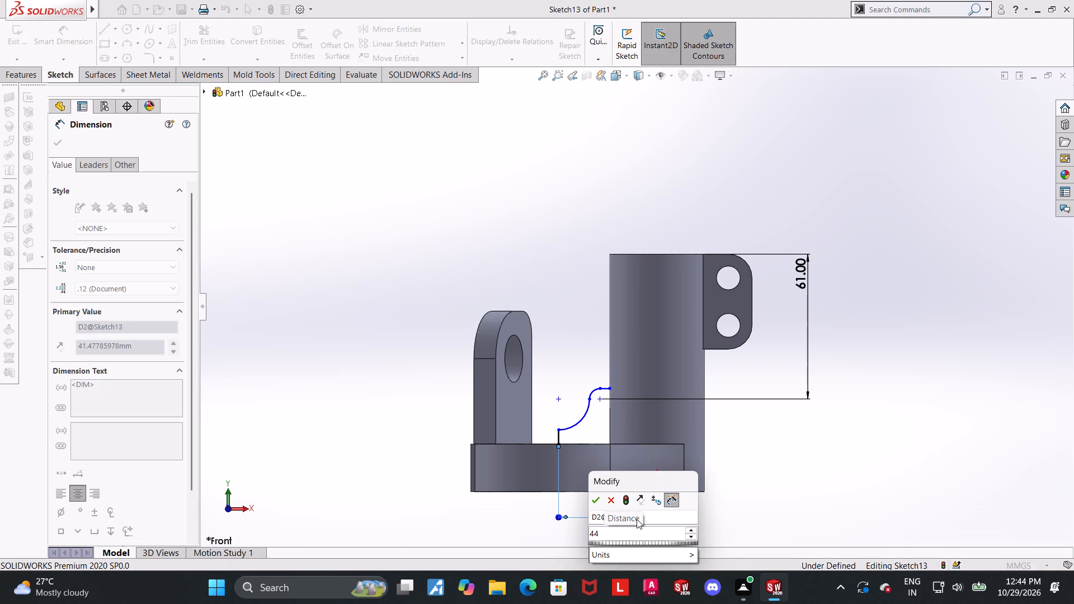
key("Return")
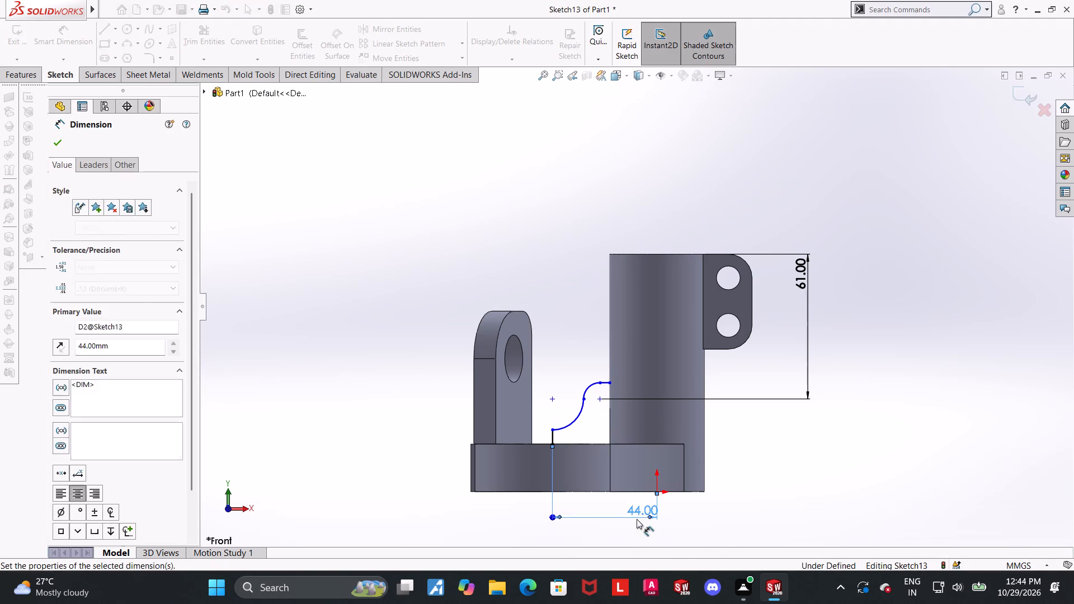
key("Escape")
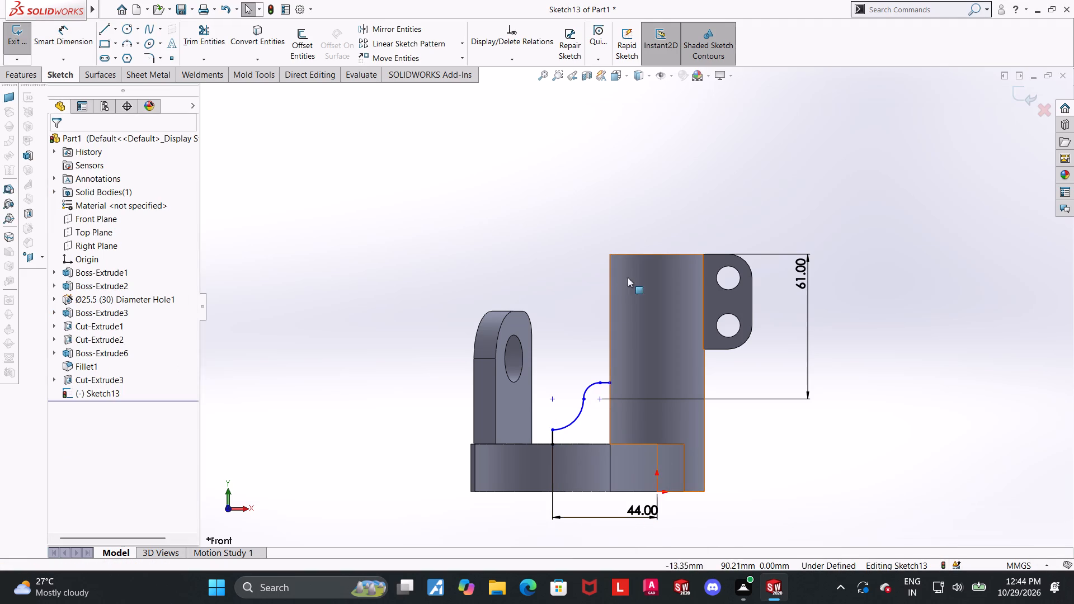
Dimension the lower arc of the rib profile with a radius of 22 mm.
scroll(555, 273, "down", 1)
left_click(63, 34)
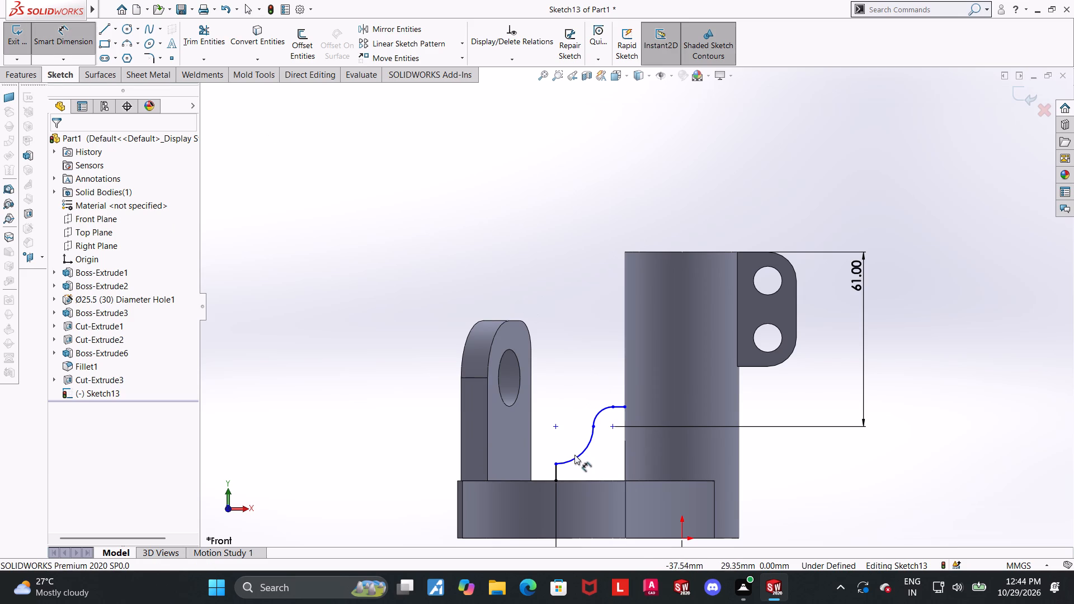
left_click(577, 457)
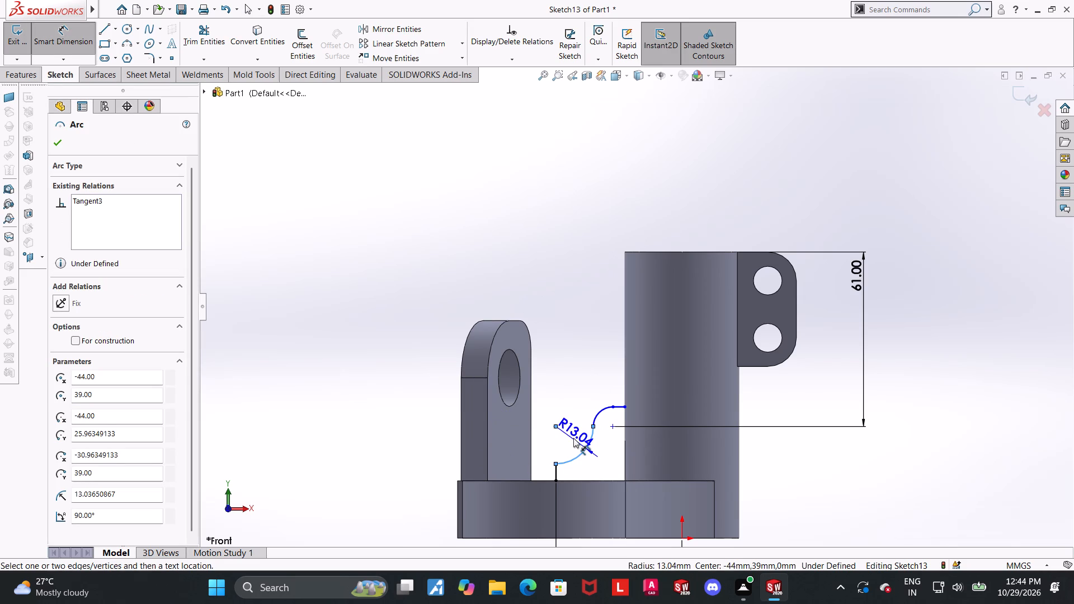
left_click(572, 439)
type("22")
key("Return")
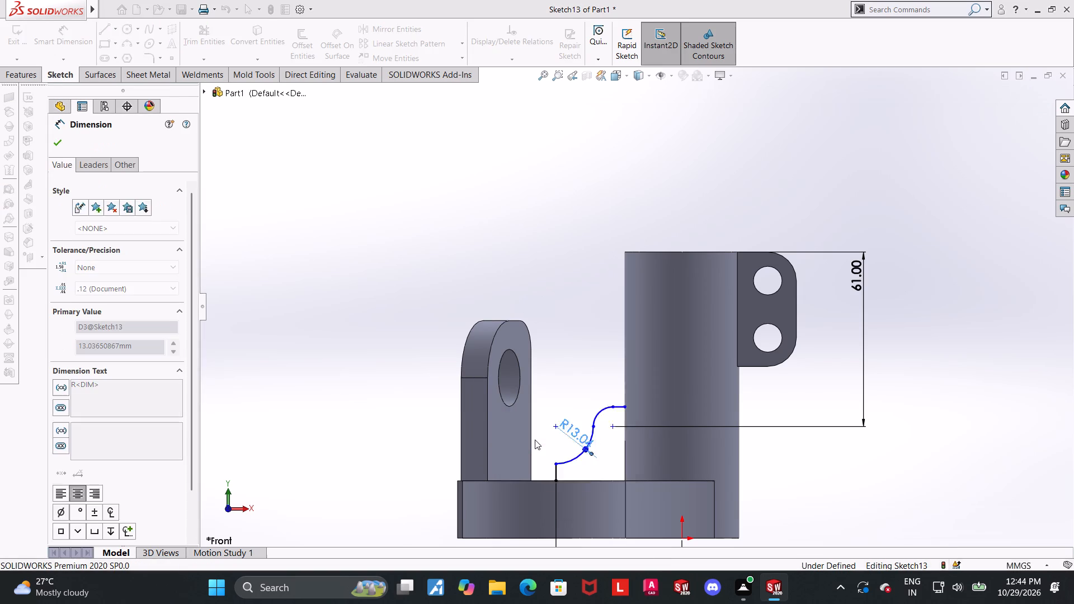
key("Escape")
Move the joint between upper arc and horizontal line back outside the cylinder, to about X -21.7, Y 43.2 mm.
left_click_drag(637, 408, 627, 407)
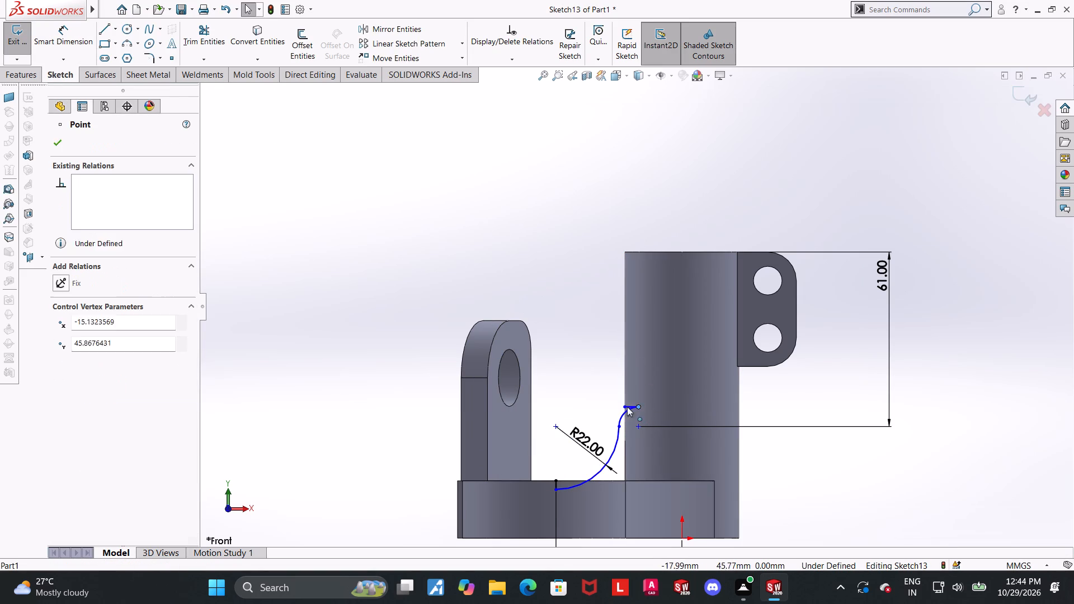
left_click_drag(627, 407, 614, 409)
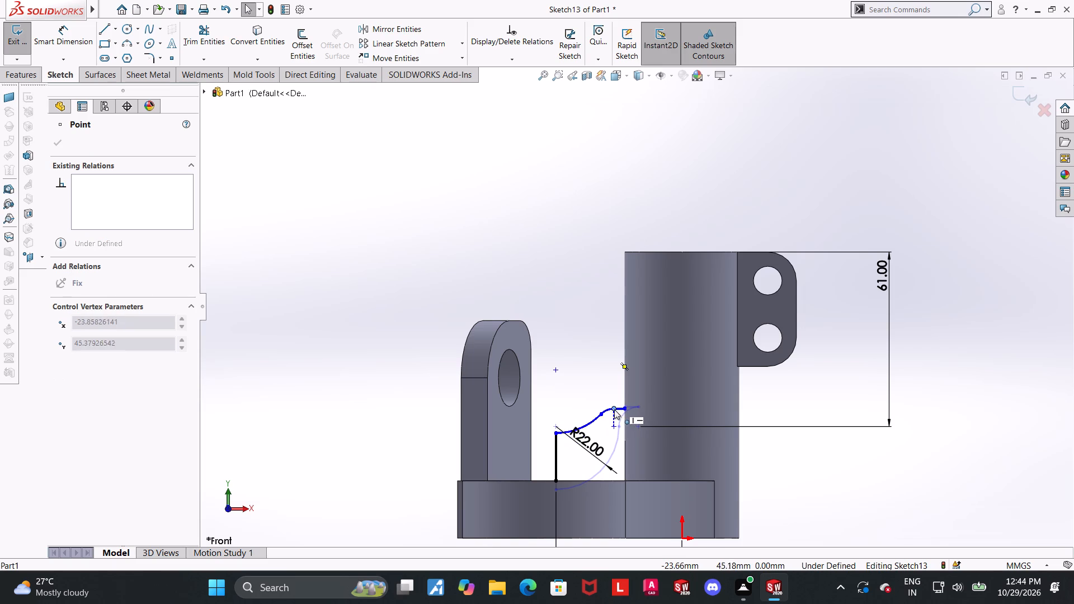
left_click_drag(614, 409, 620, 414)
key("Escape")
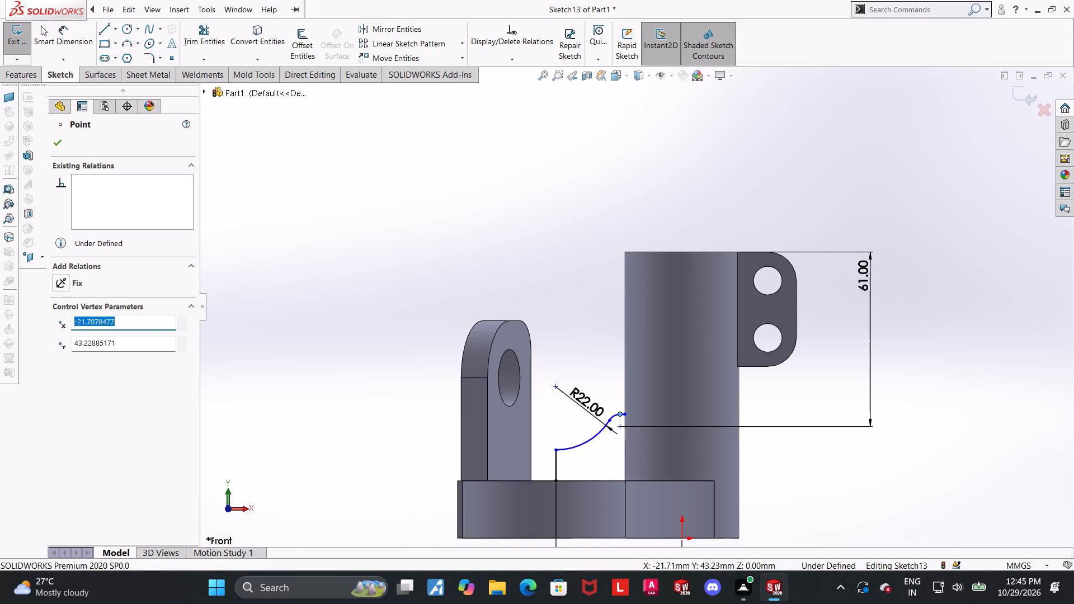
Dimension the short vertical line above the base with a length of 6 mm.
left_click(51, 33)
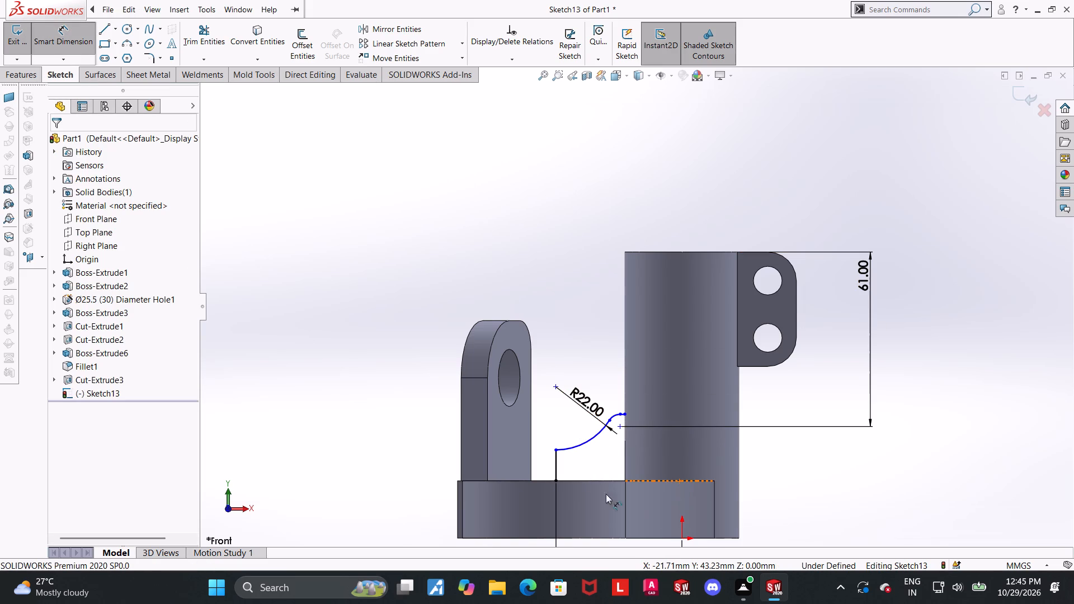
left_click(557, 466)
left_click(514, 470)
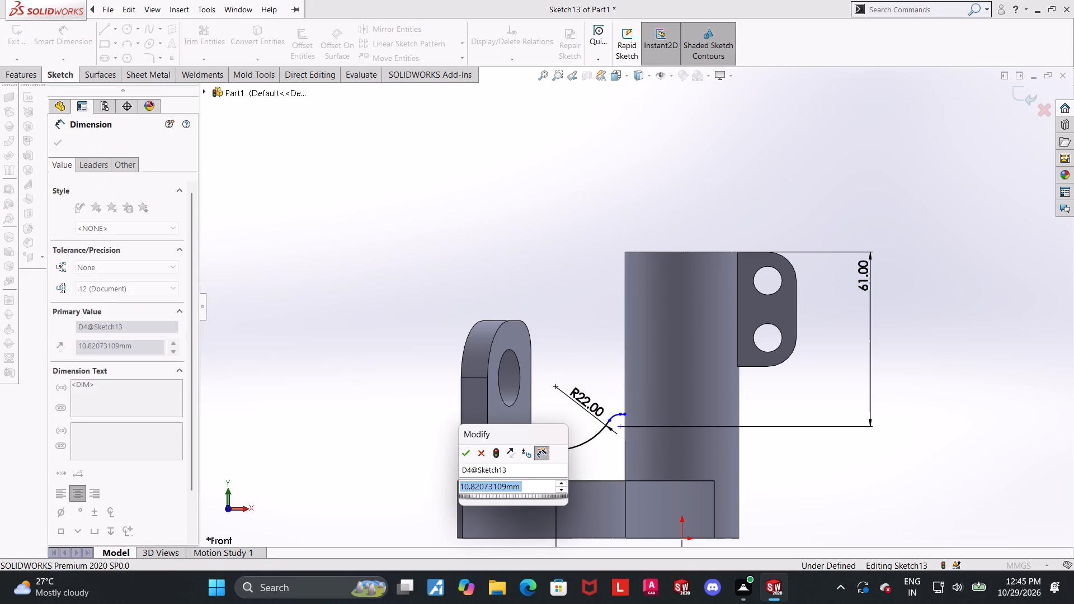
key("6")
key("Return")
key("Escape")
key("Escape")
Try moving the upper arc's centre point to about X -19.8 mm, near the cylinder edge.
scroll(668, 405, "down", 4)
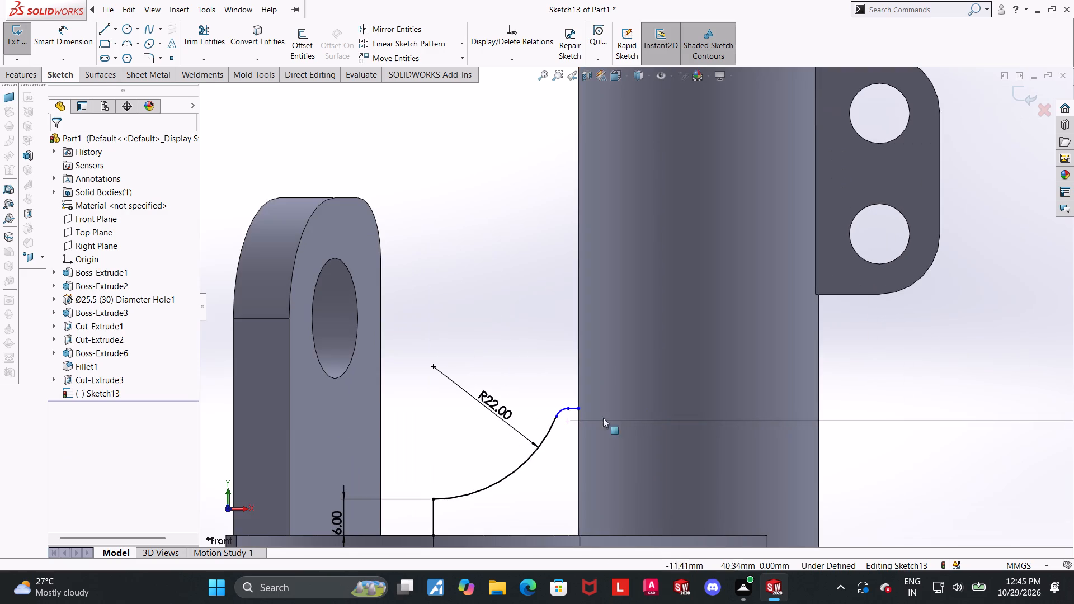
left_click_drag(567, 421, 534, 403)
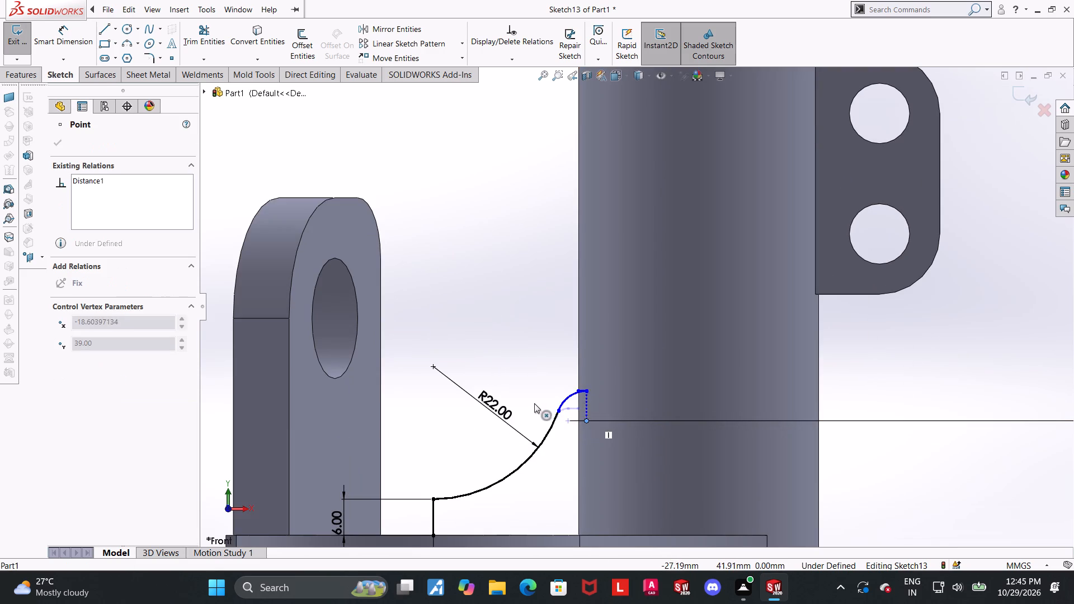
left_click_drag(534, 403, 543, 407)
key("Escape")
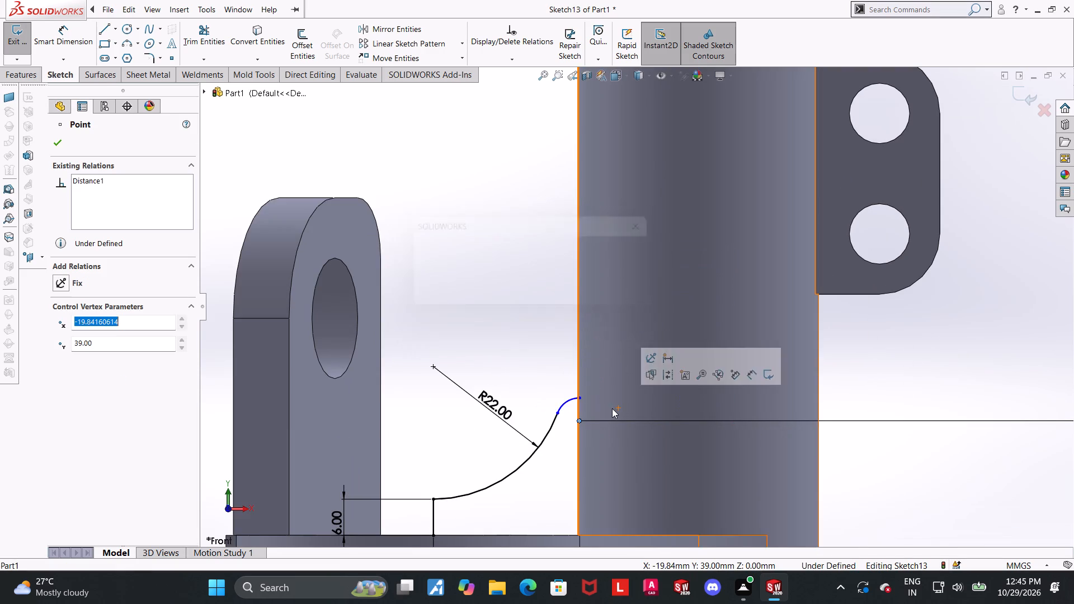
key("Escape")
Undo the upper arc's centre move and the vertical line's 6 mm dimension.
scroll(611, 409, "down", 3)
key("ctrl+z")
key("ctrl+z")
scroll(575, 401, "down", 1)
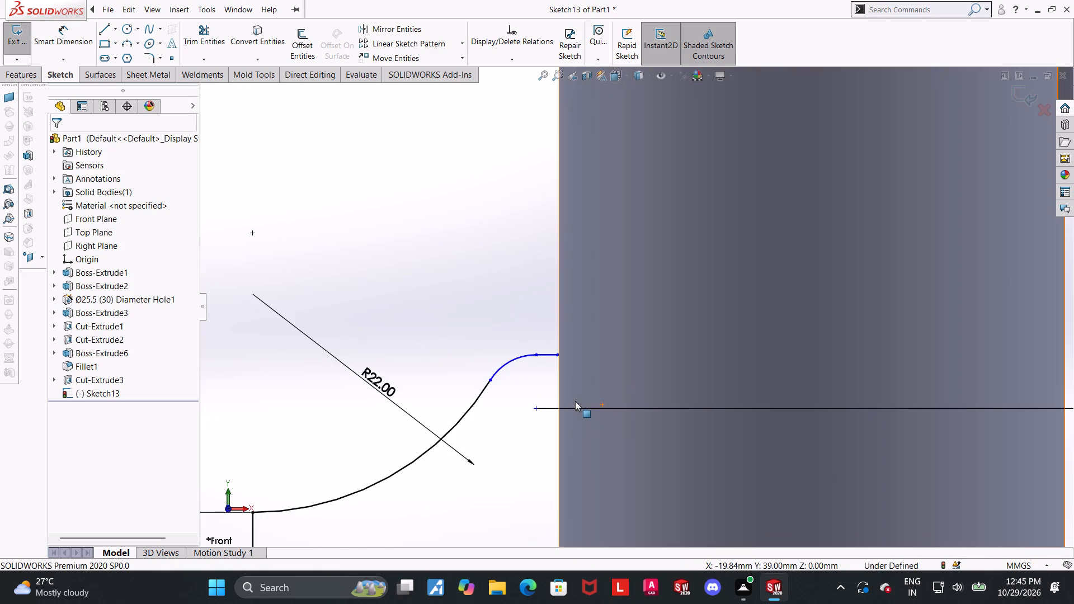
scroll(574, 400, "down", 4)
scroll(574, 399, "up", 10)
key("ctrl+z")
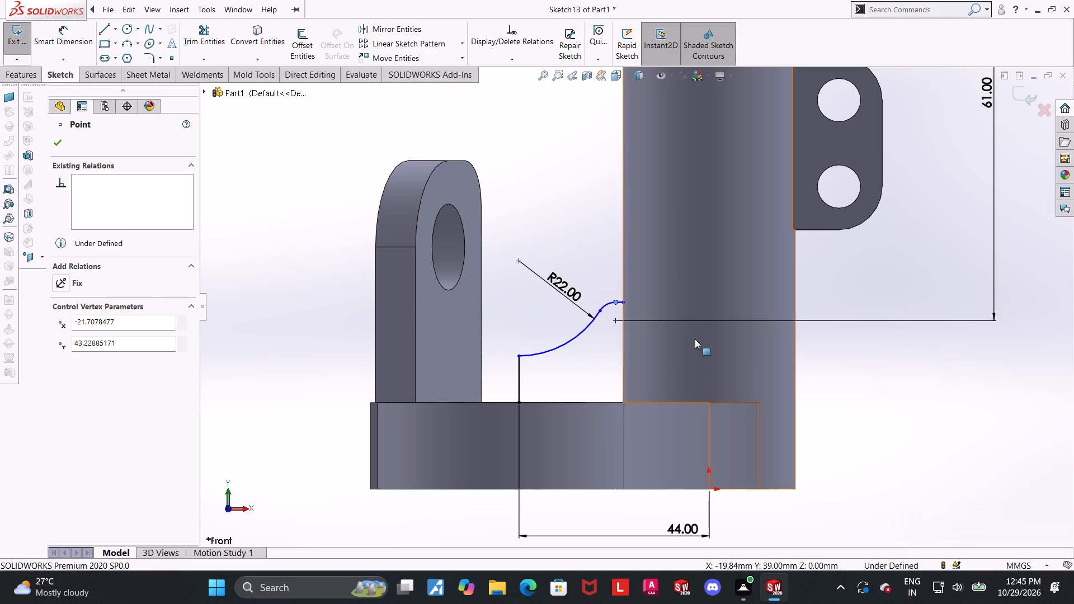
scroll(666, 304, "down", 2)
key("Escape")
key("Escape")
Dimension the short vertical line rising from the base with a length of 6 mm.
left_click(59, 48)
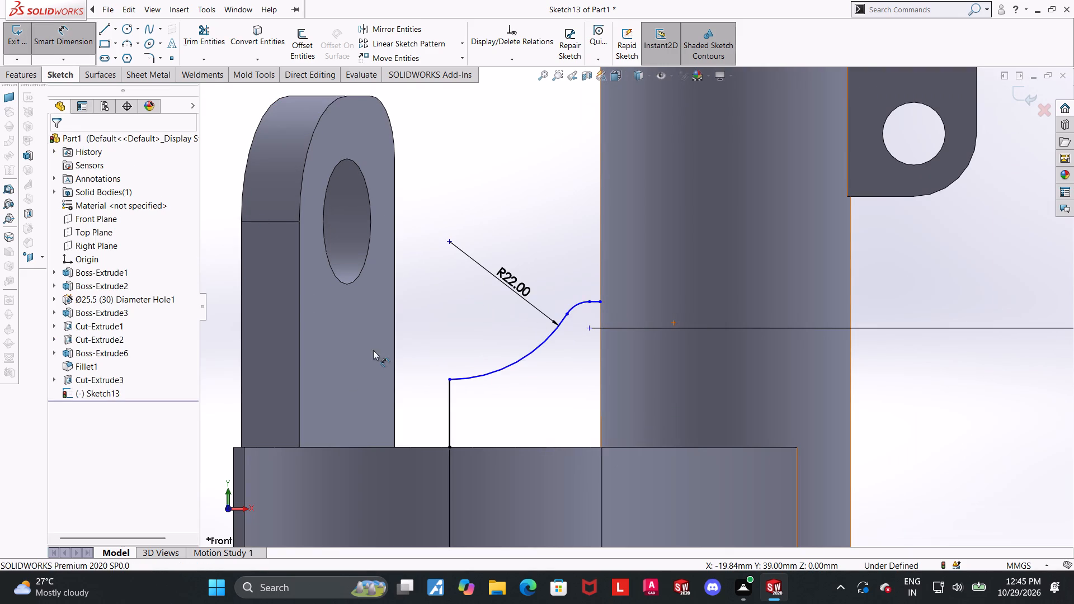
left_click(448, 391)
left_click(401, 401)
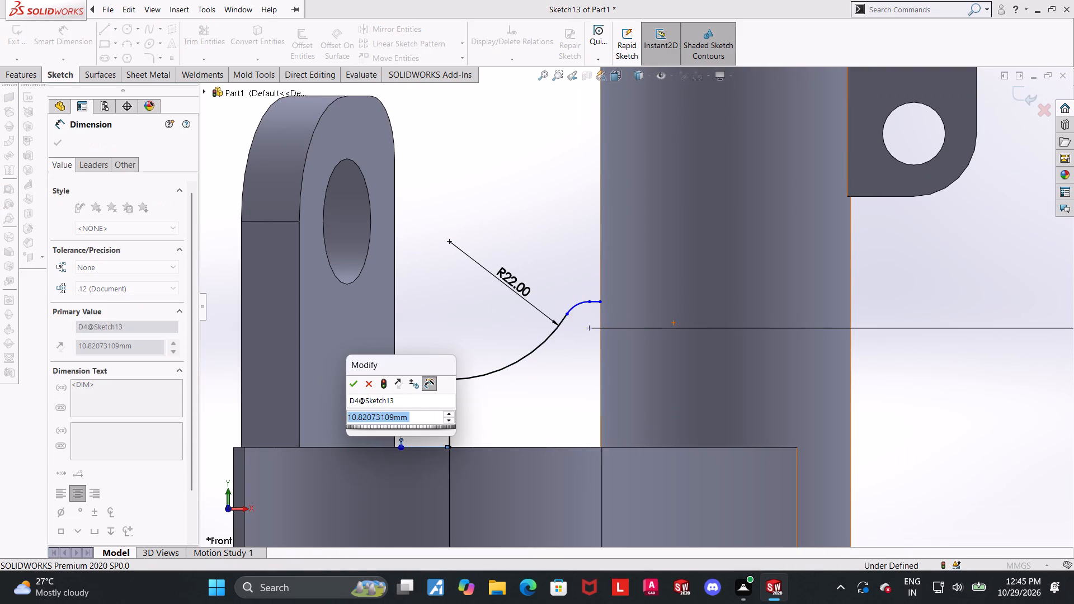
key("6")
key("Return")
key("Escape")
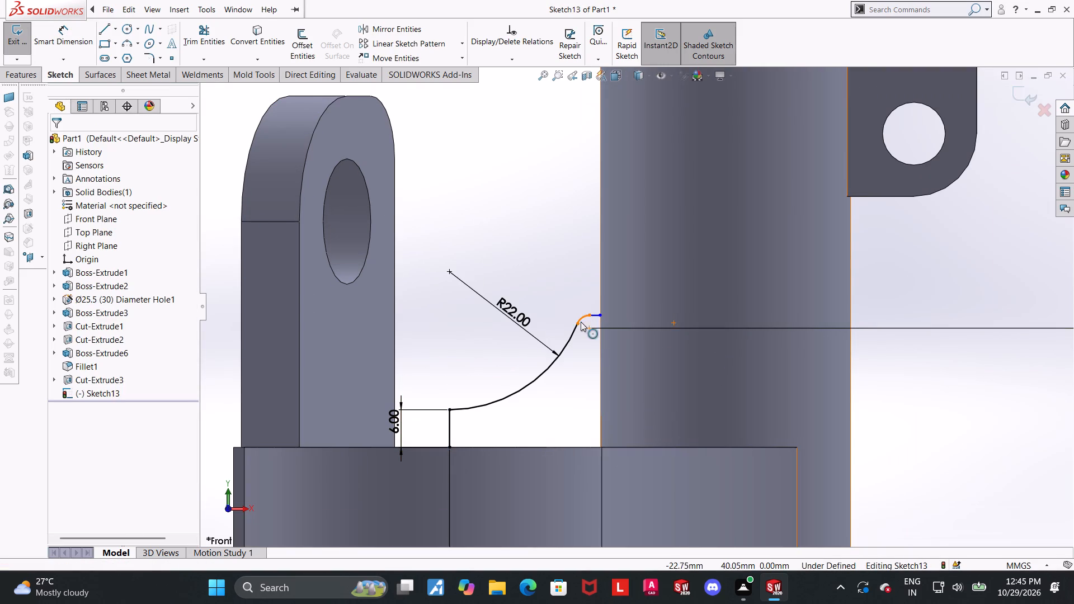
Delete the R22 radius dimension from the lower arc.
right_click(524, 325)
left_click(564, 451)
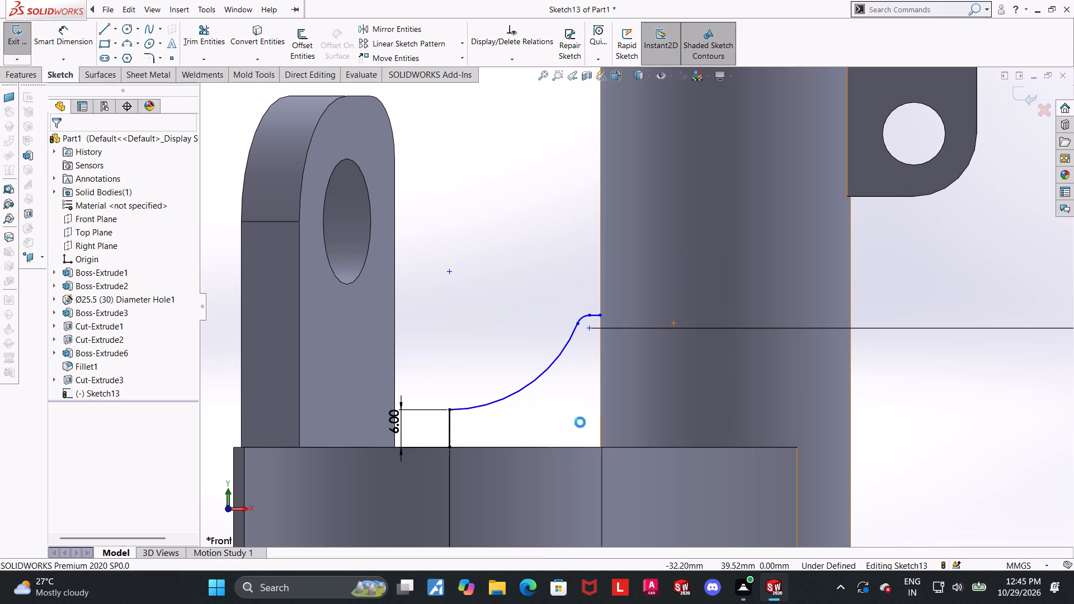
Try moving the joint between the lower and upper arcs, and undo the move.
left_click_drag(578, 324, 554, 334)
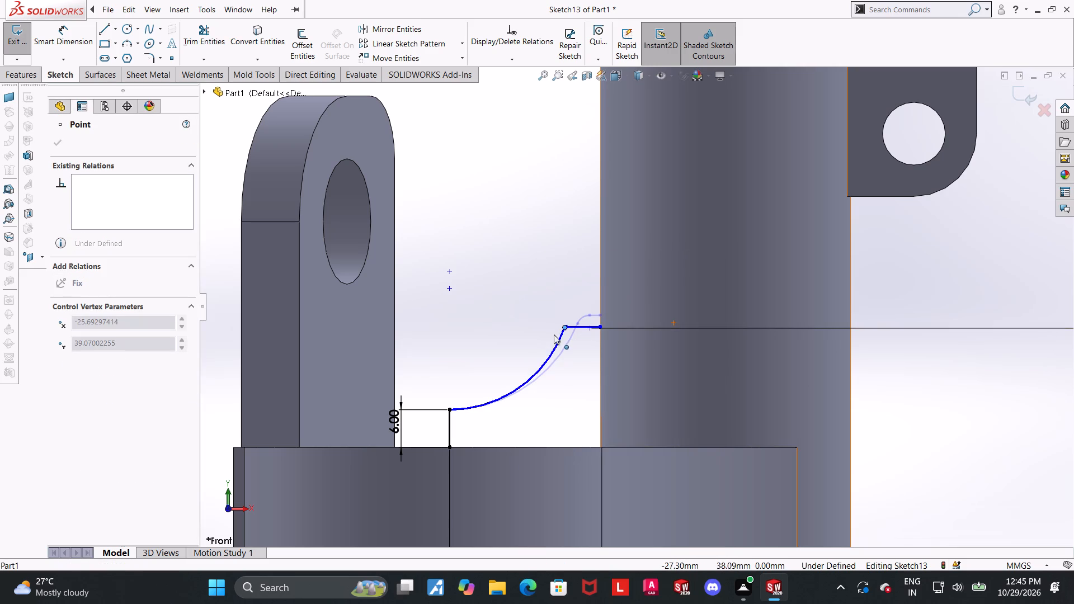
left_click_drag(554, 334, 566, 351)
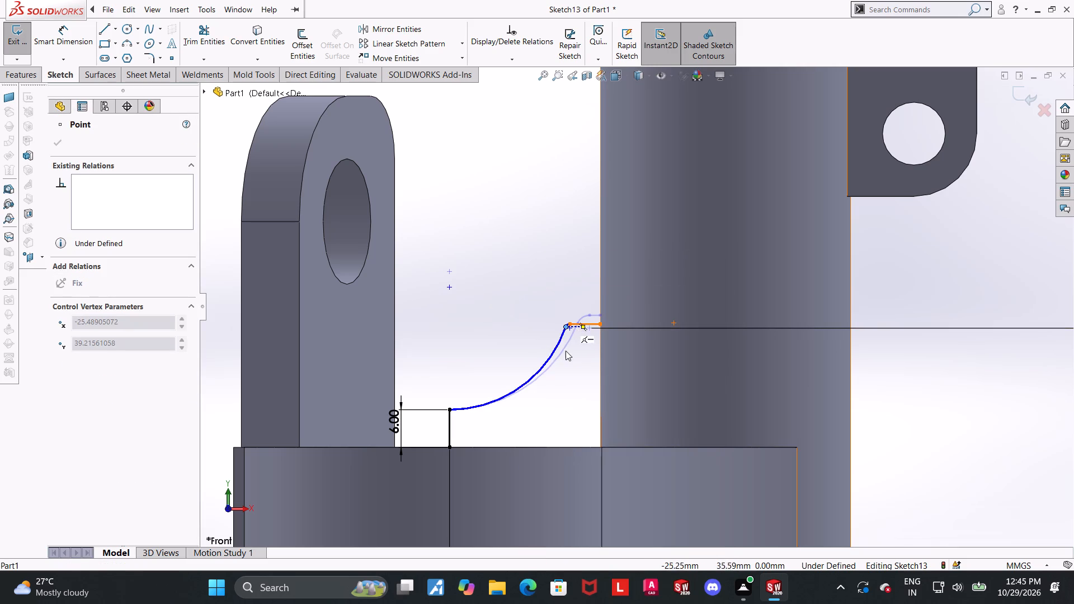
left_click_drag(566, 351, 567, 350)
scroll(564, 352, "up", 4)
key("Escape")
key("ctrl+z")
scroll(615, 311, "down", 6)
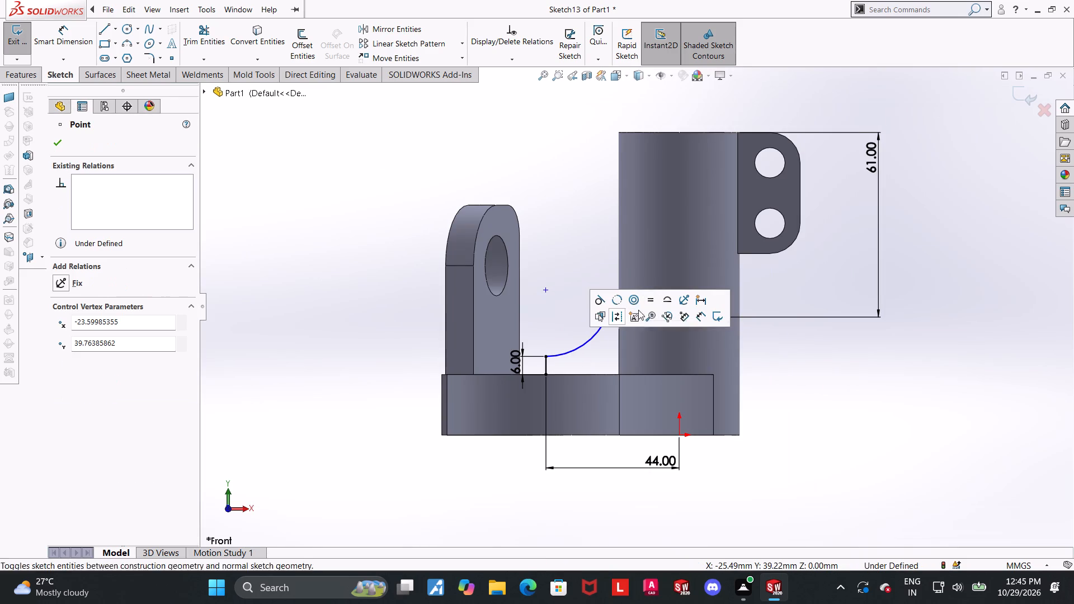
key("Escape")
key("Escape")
Trim away the lower and upper arcs, keeping the vertical line and the short horizontal line.
scroll(622, 301, "down", 5)
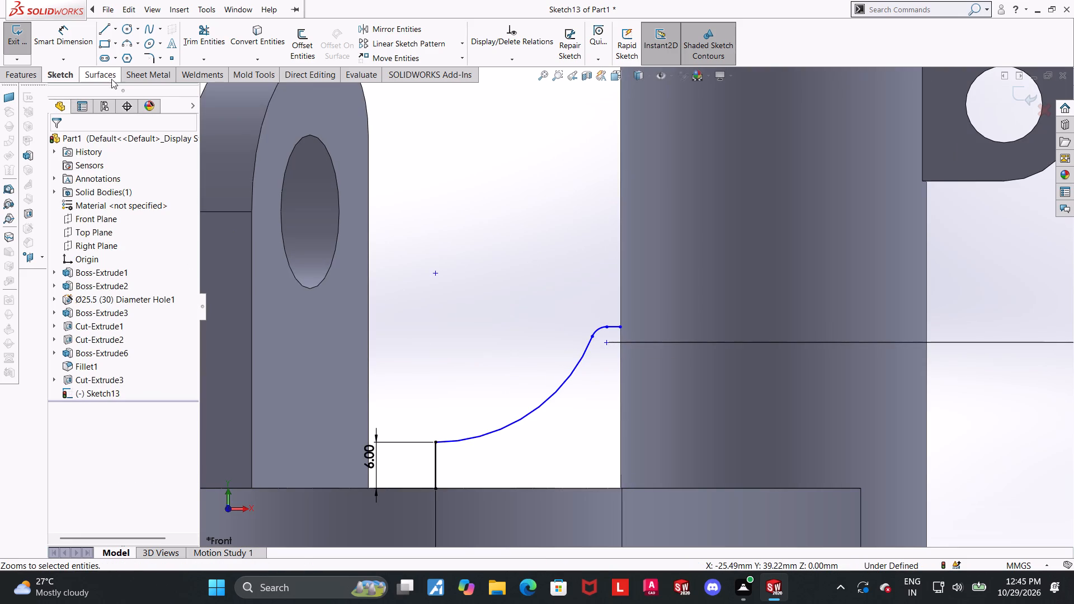
left_click(185, 38)
left_click_drag(531, 397, 404, 301)
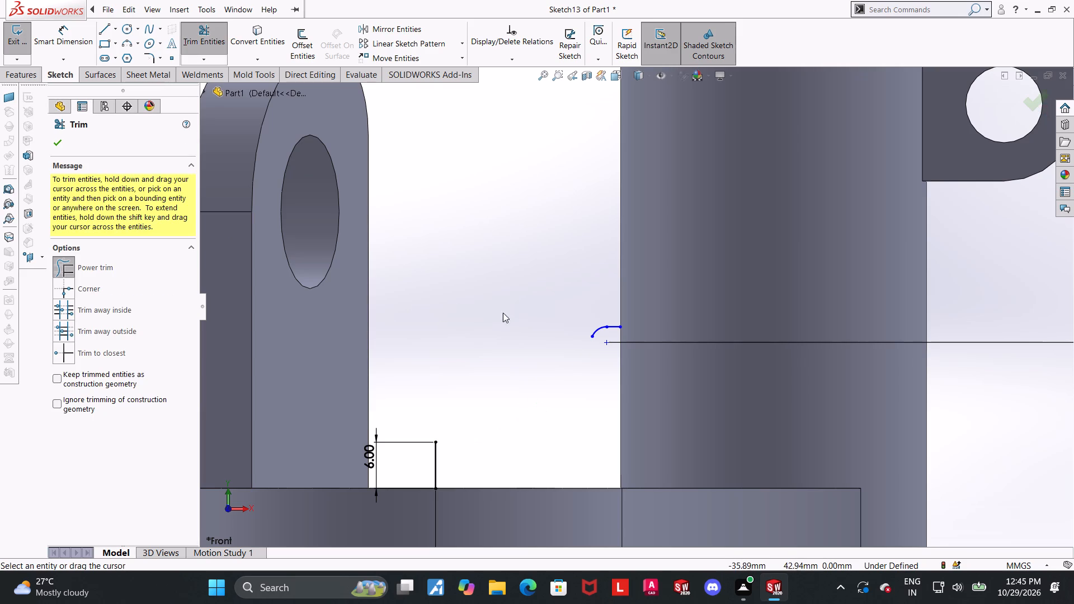
left_click_drag(602, 338, 549, 299)
key("Escape")
Lengthen and raise the horizontal line by moving its free end to about X -29.2, Y 44.8 mm.
left_click_drag(605, 329, 501, 333)
key("Escape")
key("Escape")
left_click(606, 329)
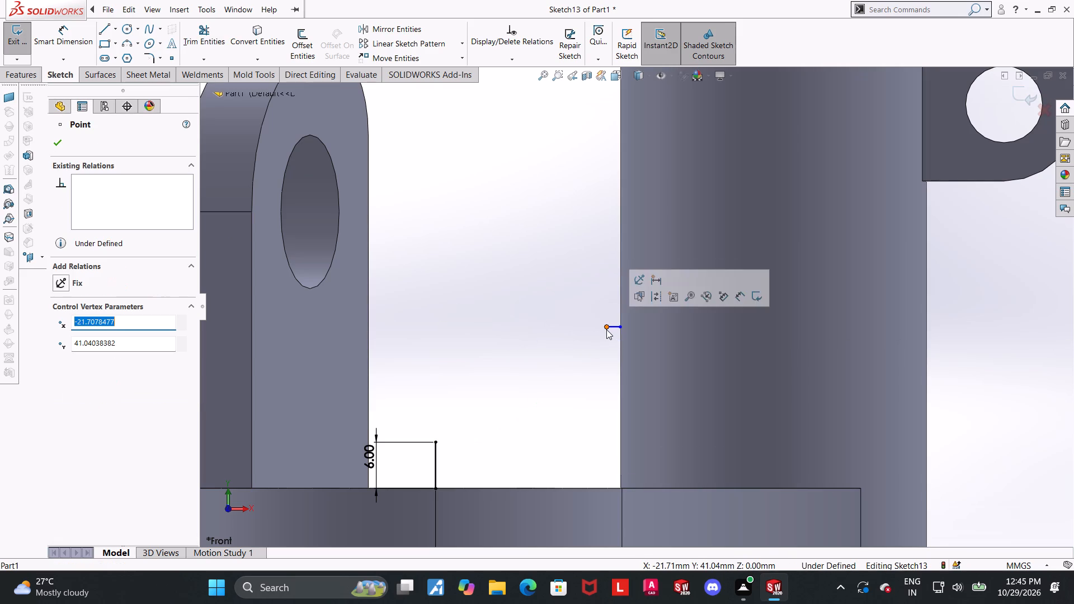
right_click(606, 329)
key("Escape")
key("Escape")
left_click_drag(606, 327, 400, 319)
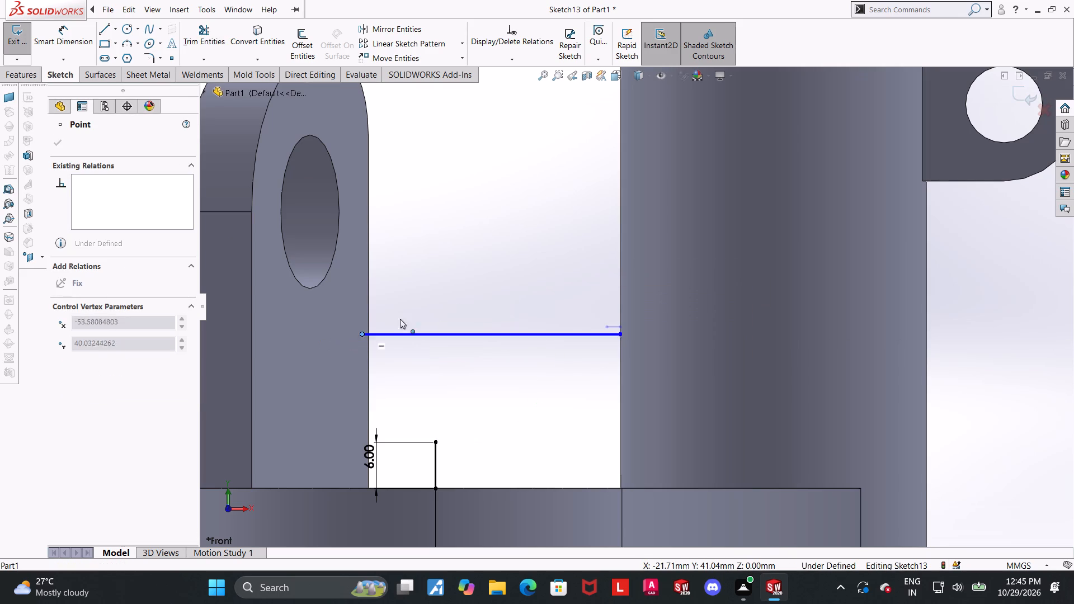
left_click_drag(400, 319, 549, 298)
key("Escape")
key("Escape")
key("Escape")
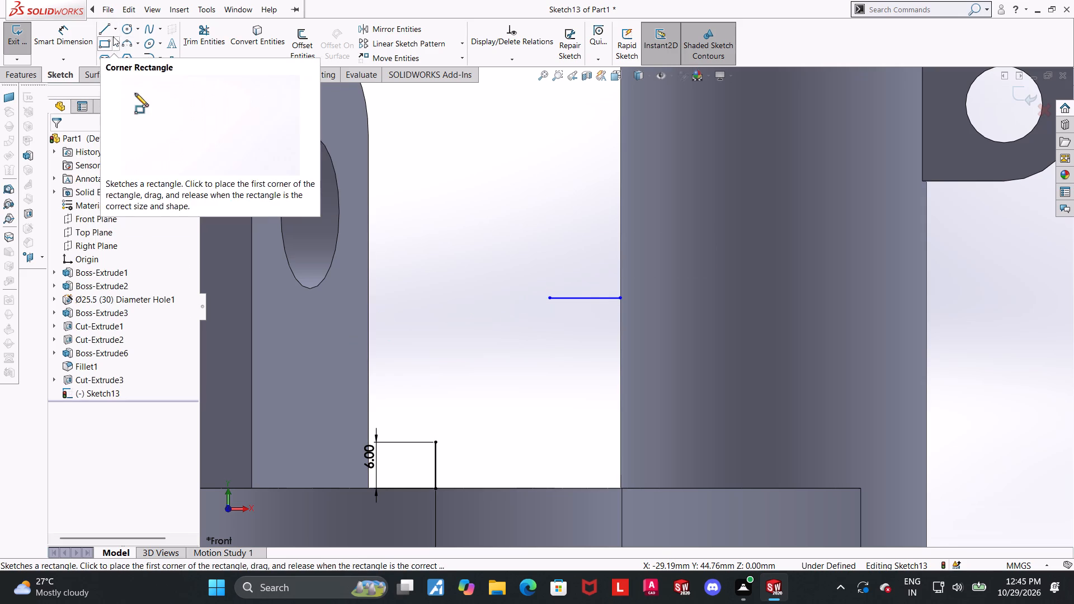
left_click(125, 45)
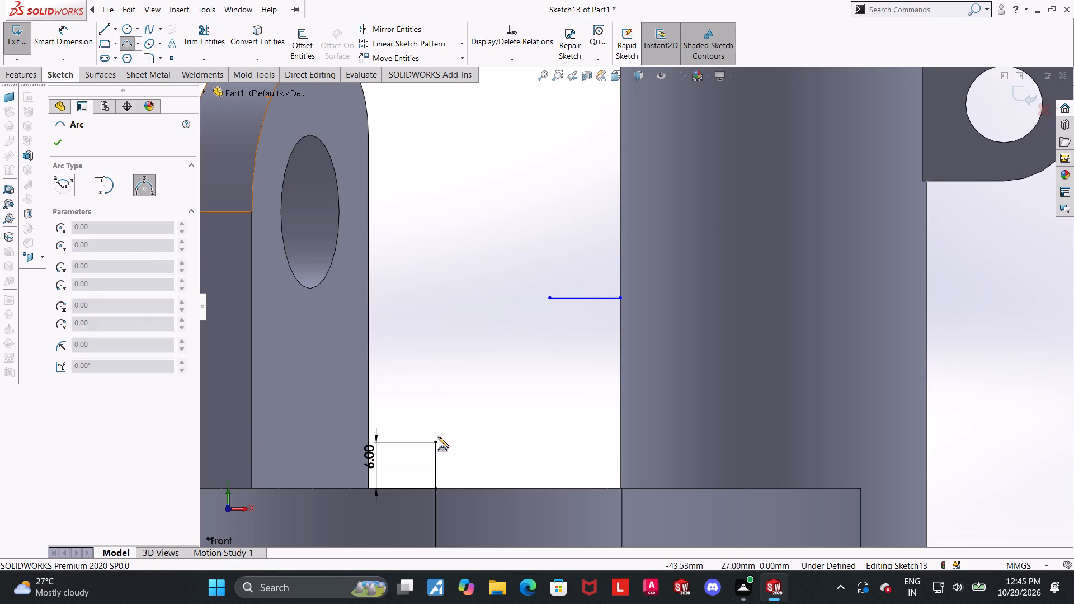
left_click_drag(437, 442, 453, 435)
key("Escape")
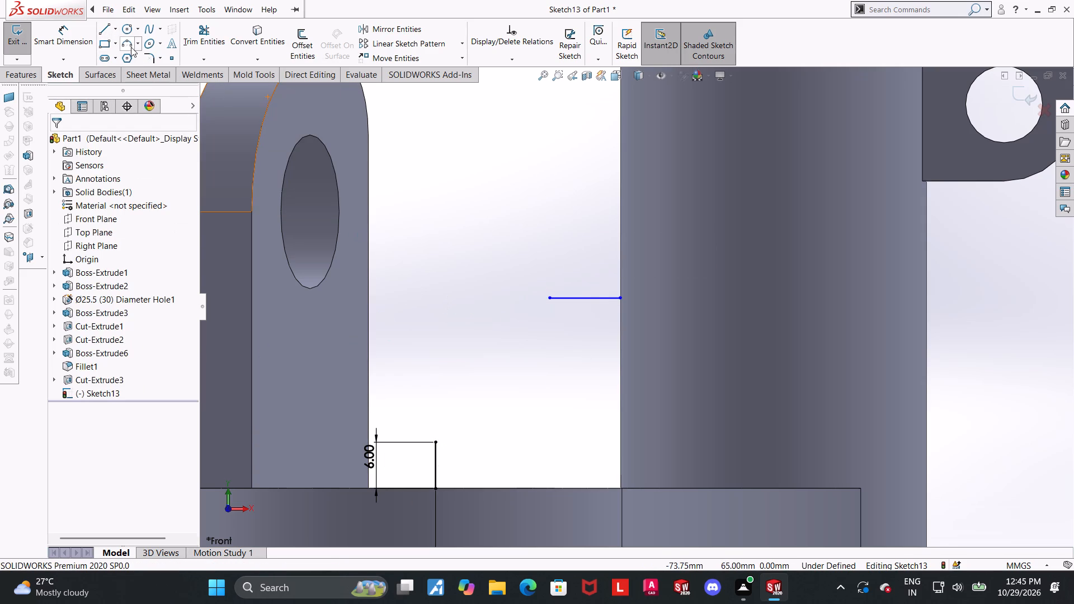
Draw a three-point arc of about 25.5 mm radius from the vertical line's top to the horizontal line's free end, bulging toward the base.
left_click(131, 47)
left_click(435, 441)
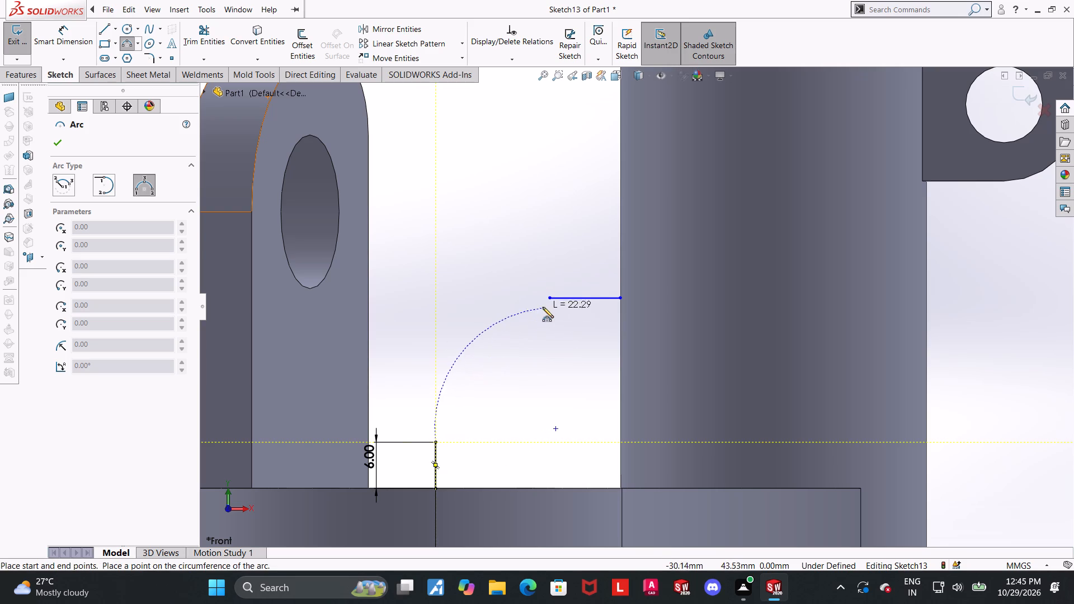
left_click(546, 299)
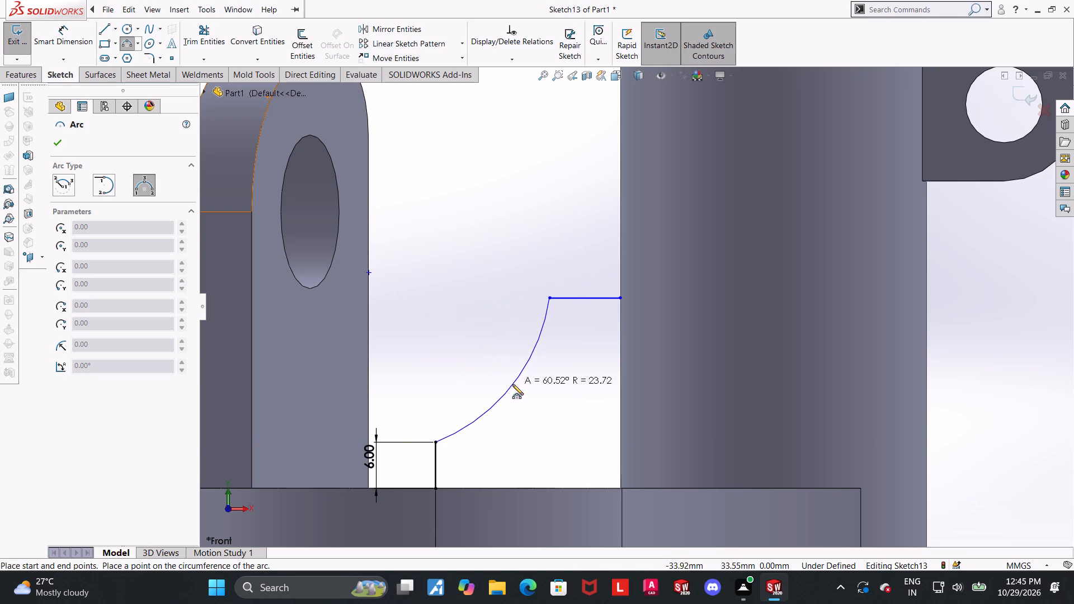
left_click(511, 383)
key("Escape")
key("Escape")
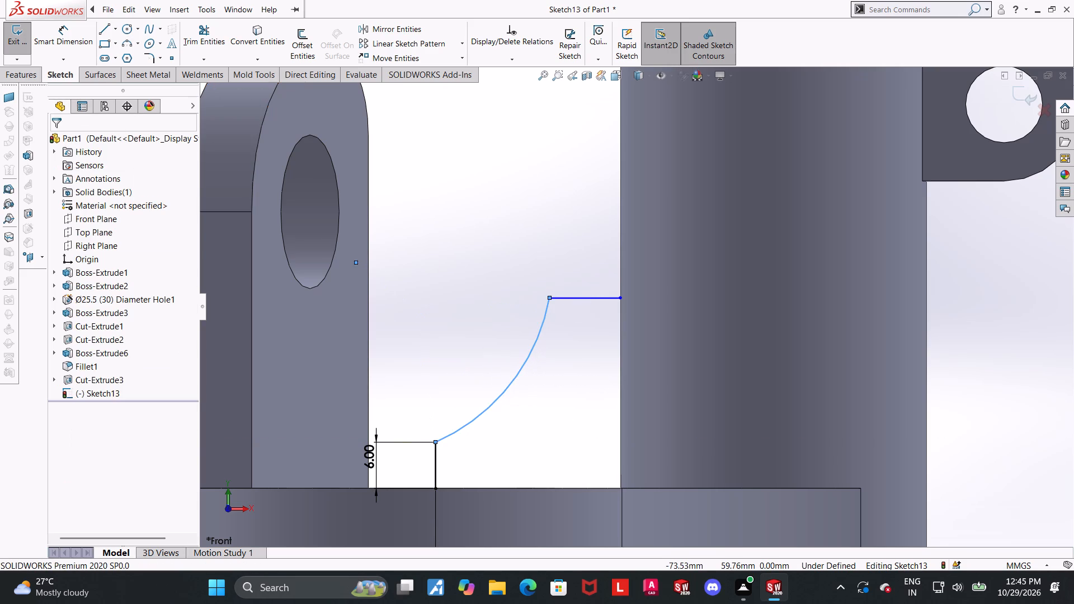
Dimension the new arc's radius as 22 mm.
left_click(58, 32)
left_click(508, 390)
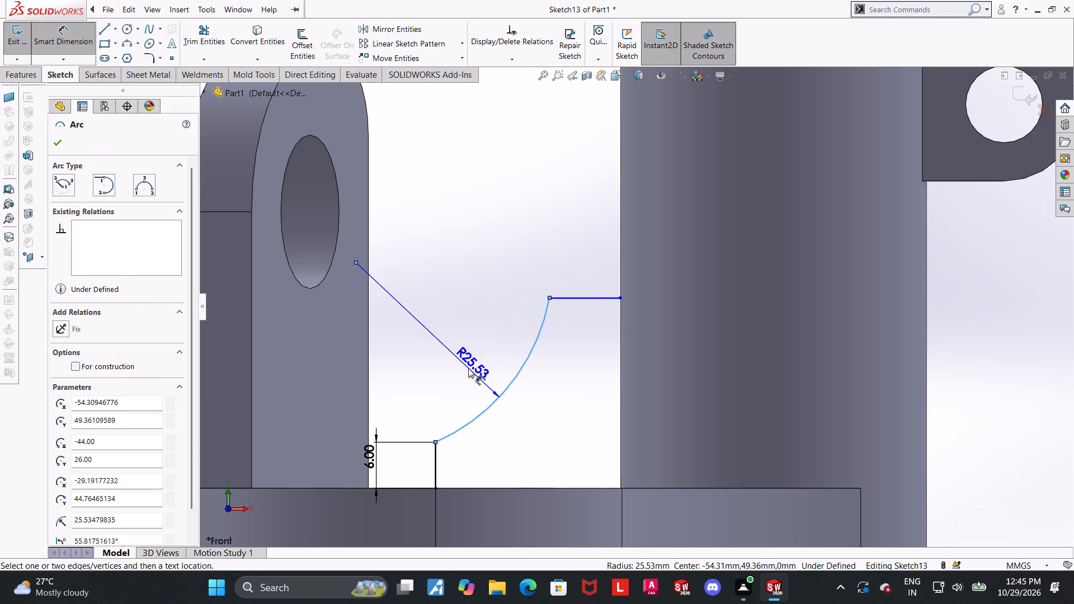
left_click(468, 368)
type("22")
key("Return")
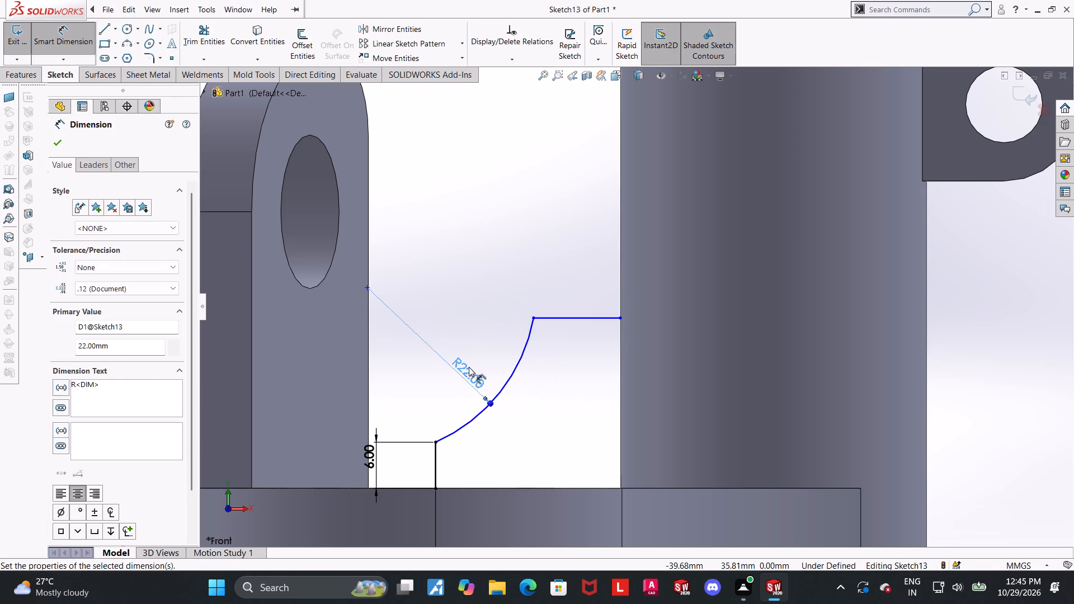
key("Escape")
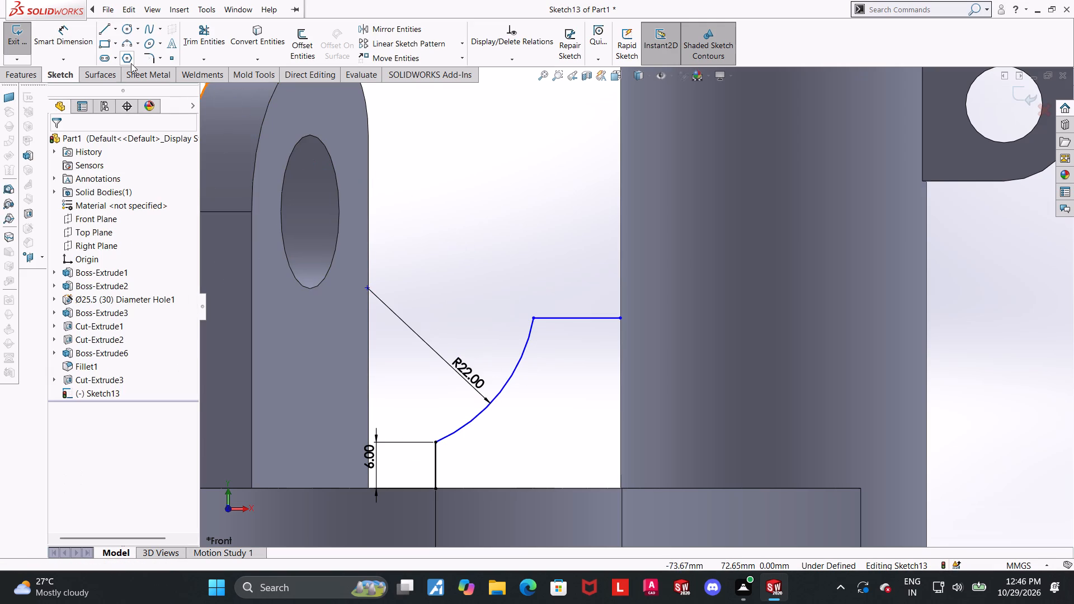
Add a 5 mm sketch fillet at the corner between the R22 arc and the horizontal line.
left_click(152, 59)
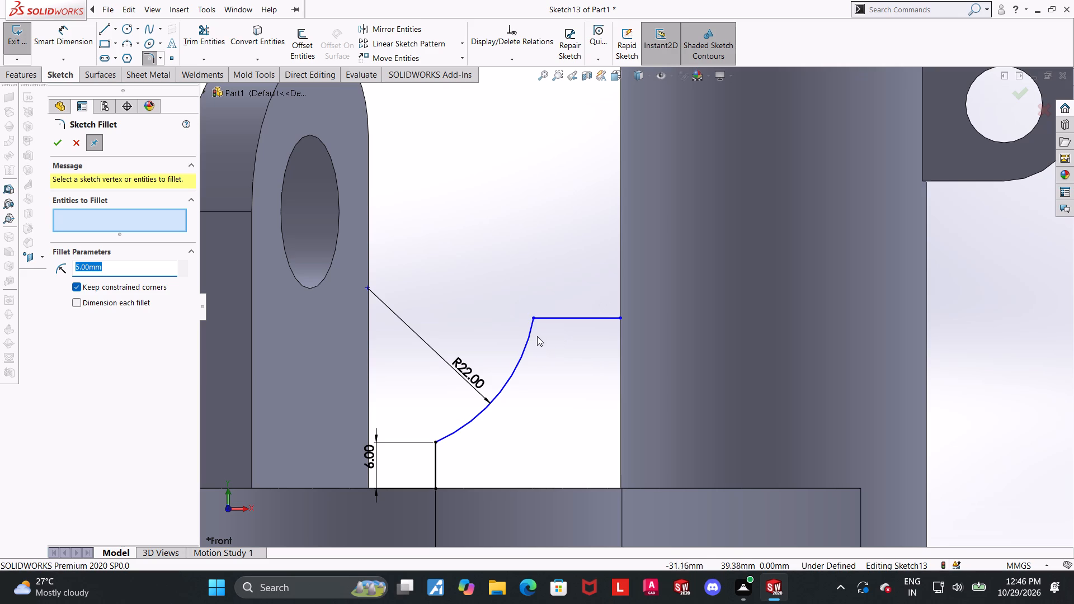
left_click(533, 317)
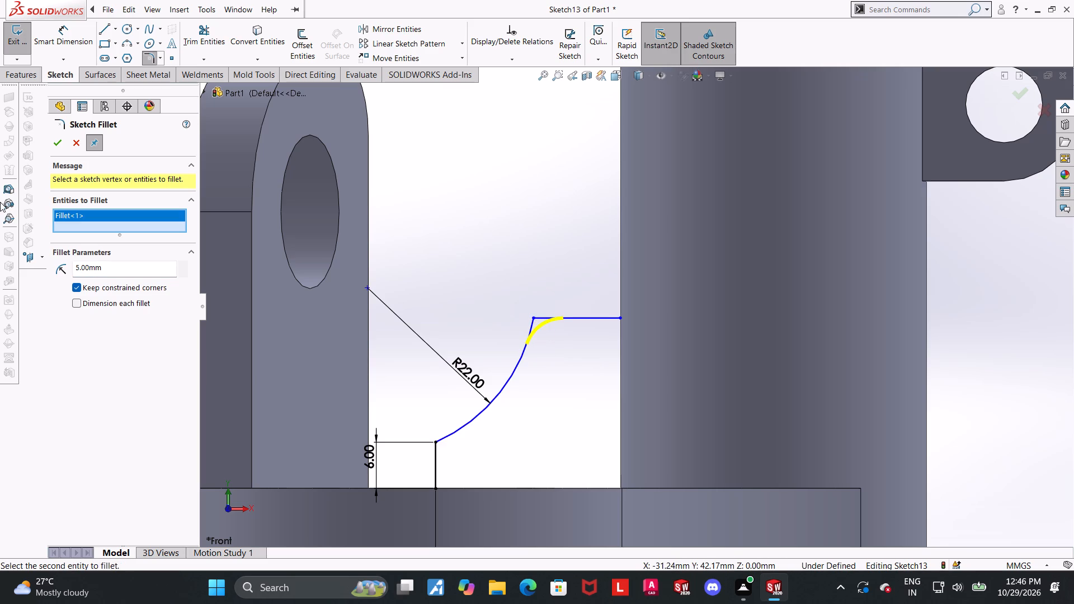
left_click(53, 139)
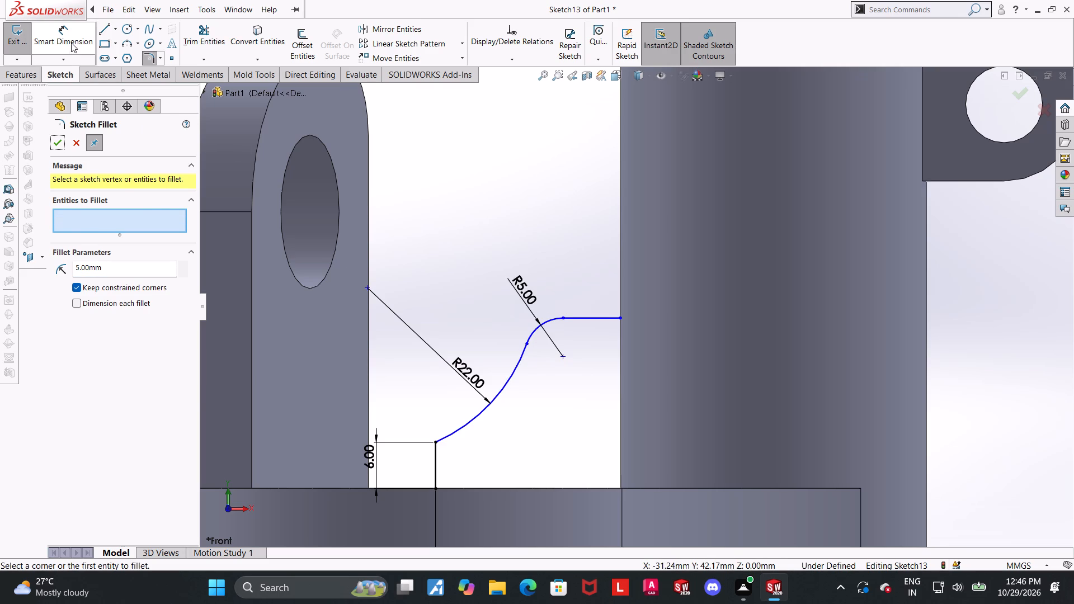
Dimension the vertical distance from the R5 fillet's centre to the cylinder's top edge as 61 mm.
left_click(67, 34)
scroll(739, 361, "up", 2)
scroll(816, 360, "up", 2)
scroll(859, 353, "down", 1)
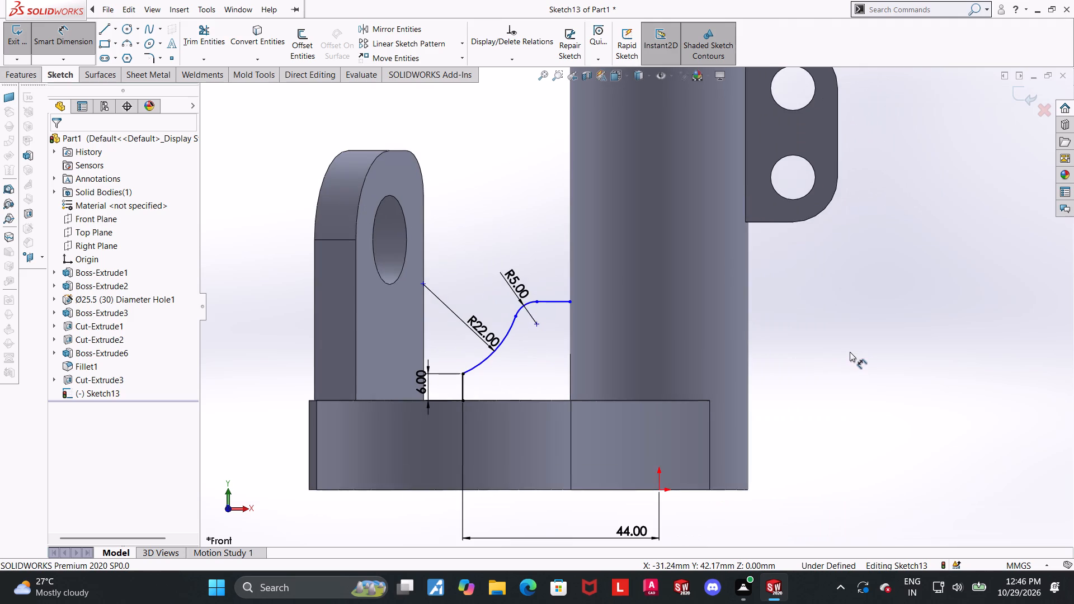
scroll(535, 325, "up", 3)
scroll(688, 212, "down", 2)
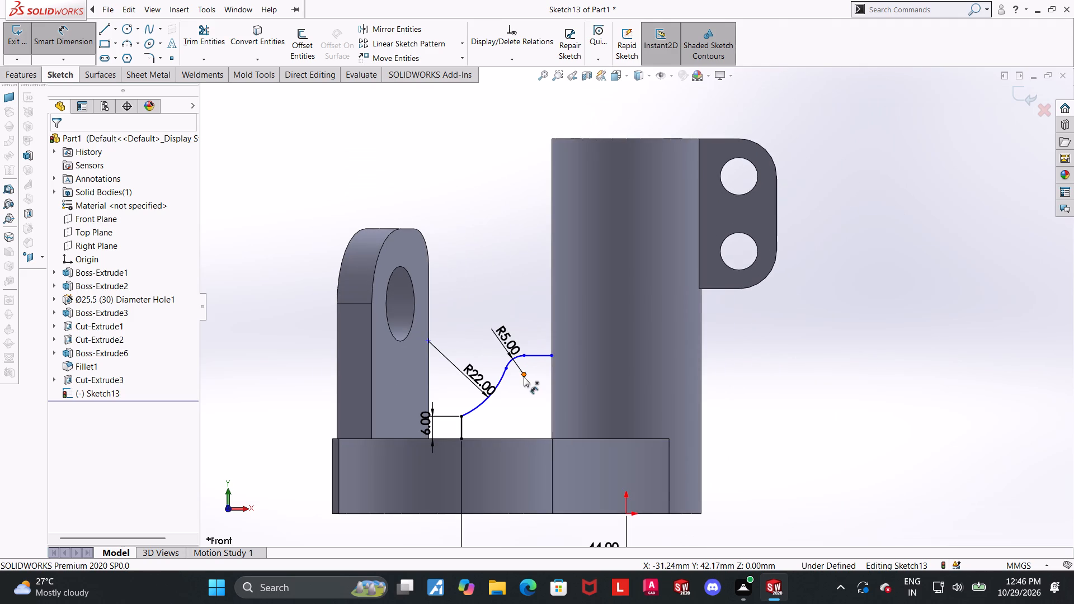
left_click(522, 376)
left_click(619, 138)
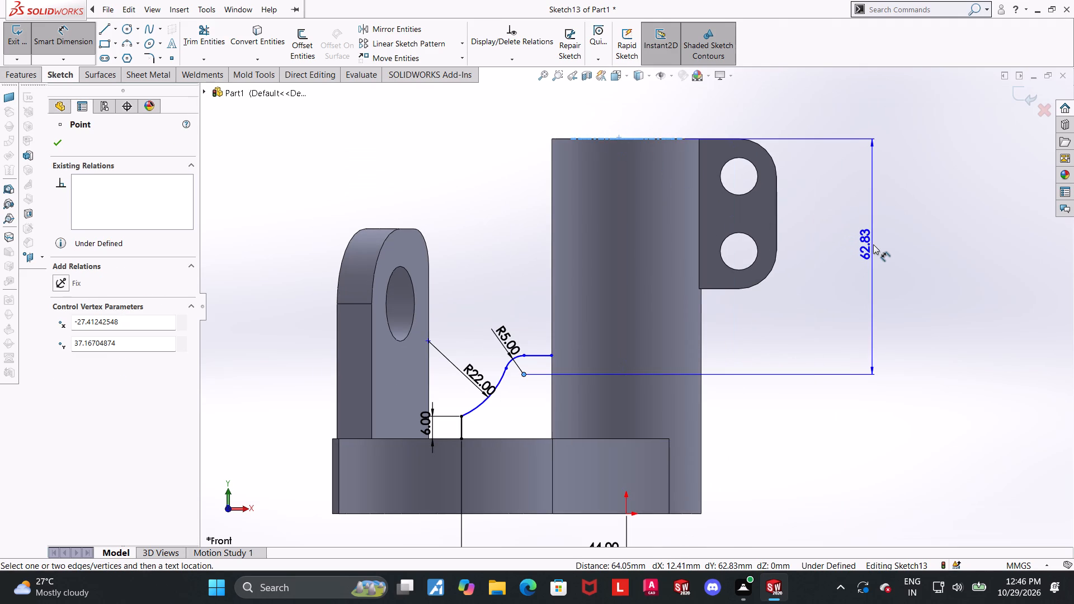
left_click(873, 244)
type("61")
key("Return")
key("Escape")
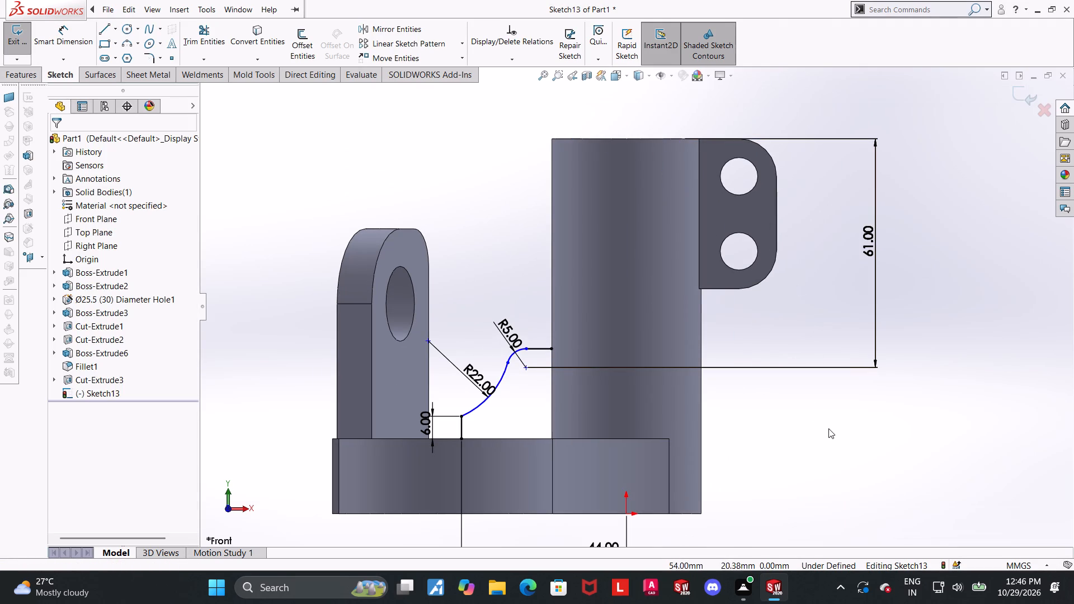
left_click(787, 451)
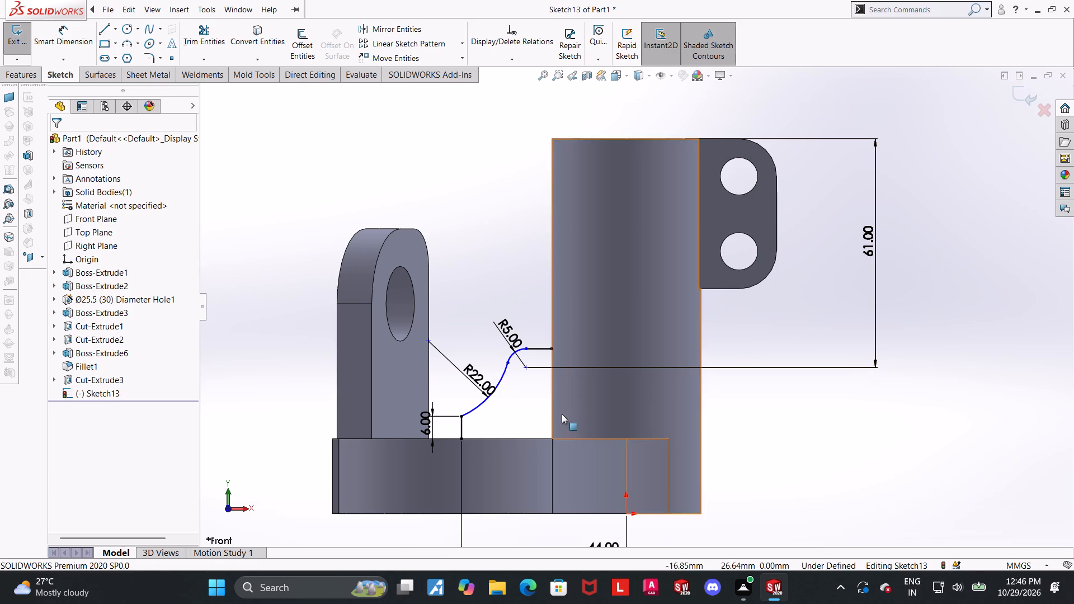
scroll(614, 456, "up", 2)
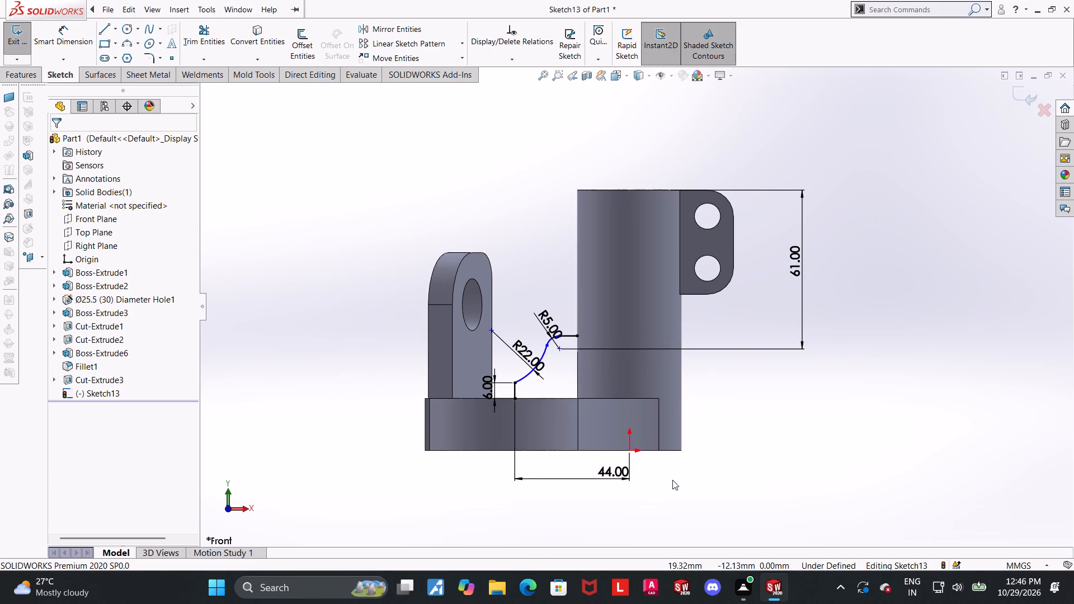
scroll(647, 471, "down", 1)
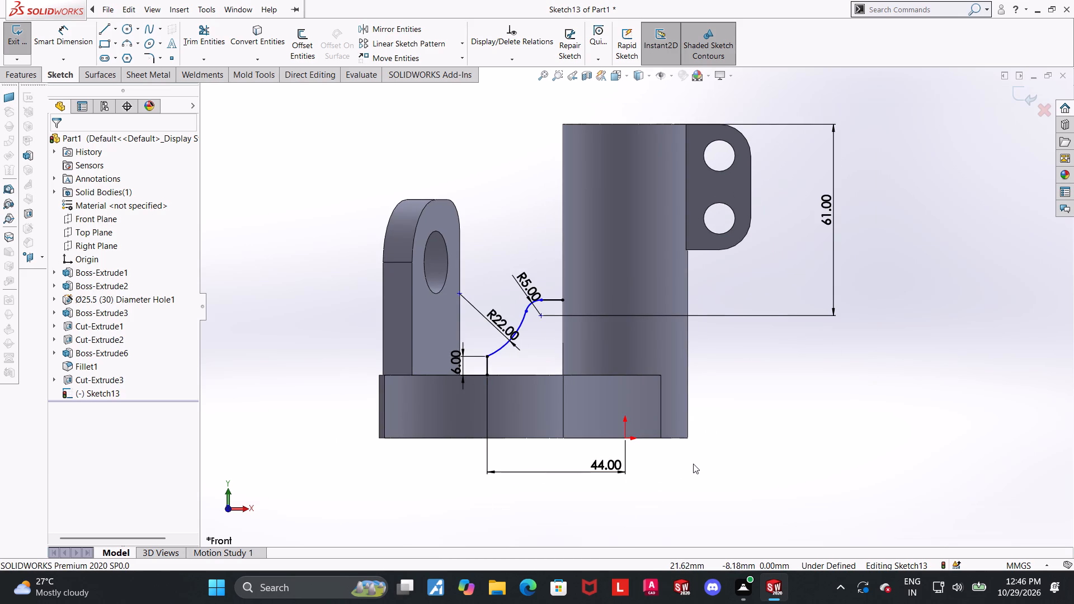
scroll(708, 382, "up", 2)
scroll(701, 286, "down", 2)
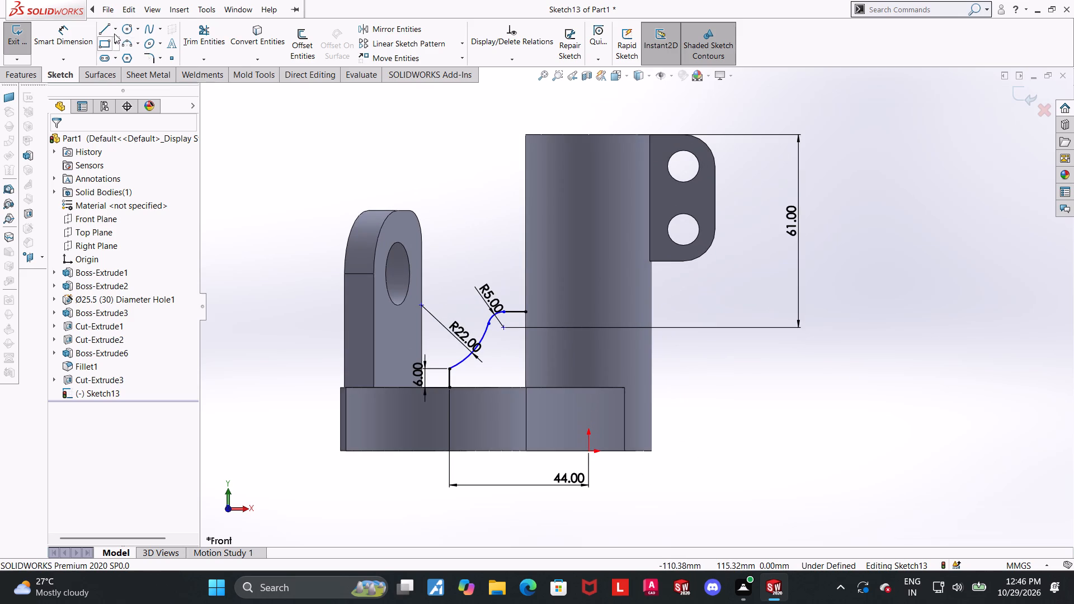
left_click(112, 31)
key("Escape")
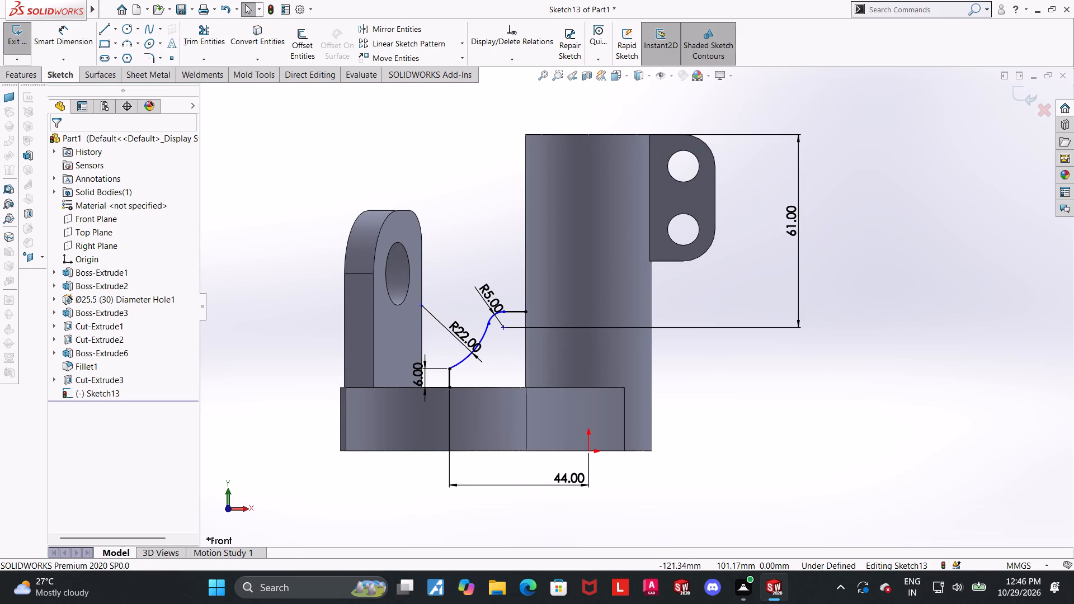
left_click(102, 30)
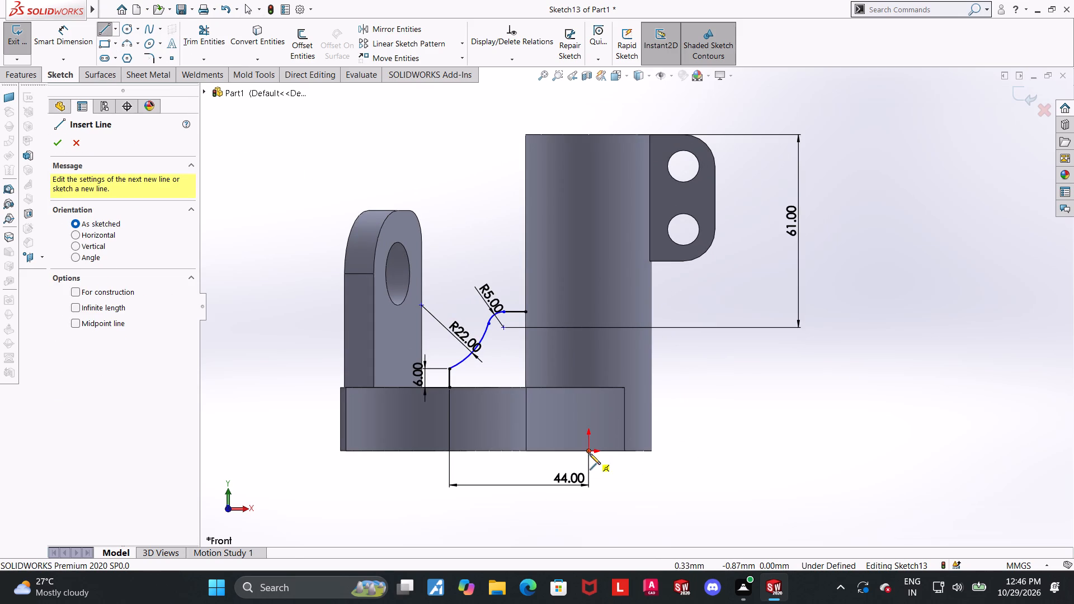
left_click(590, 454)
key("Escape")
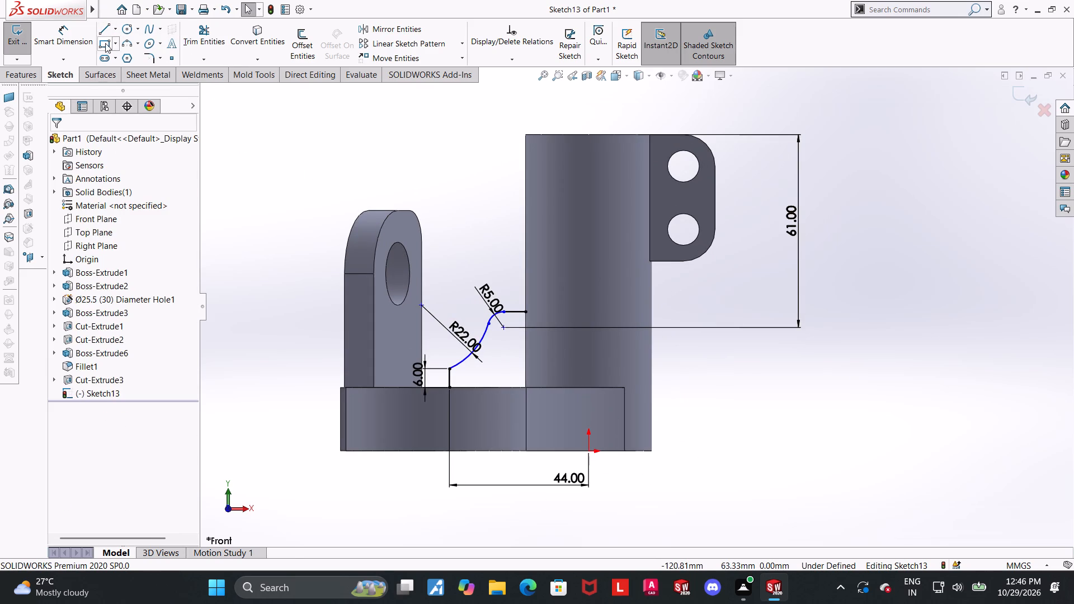
Close the rib profile with lines along the base top, up about 5 mm inside the cylinder, and back to the horizontal line's end.
left_click(105, 31)
left_click(452, 388)
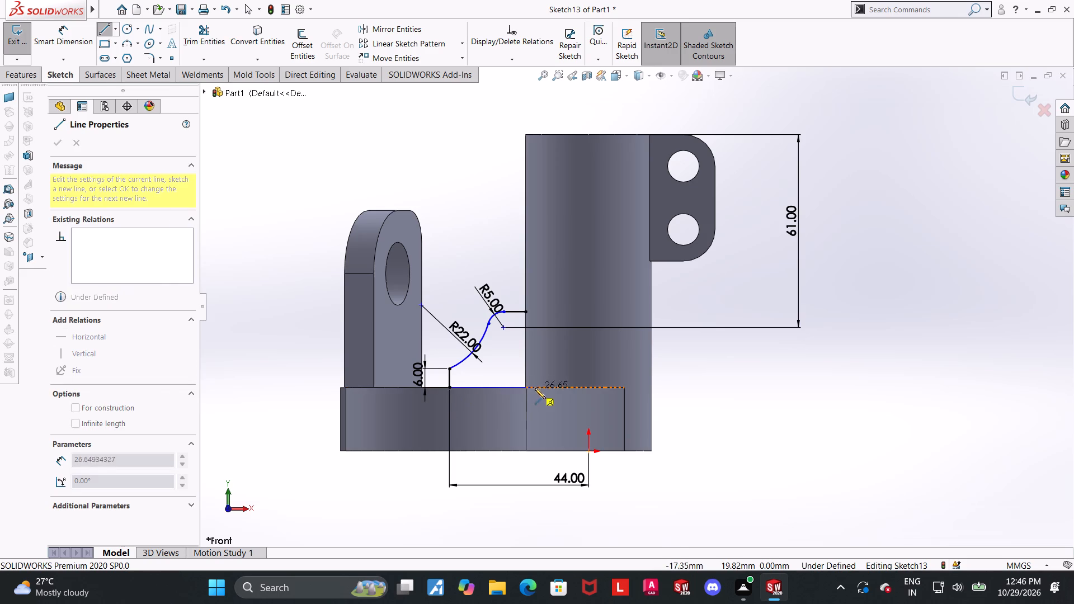
left_click(541, 390)
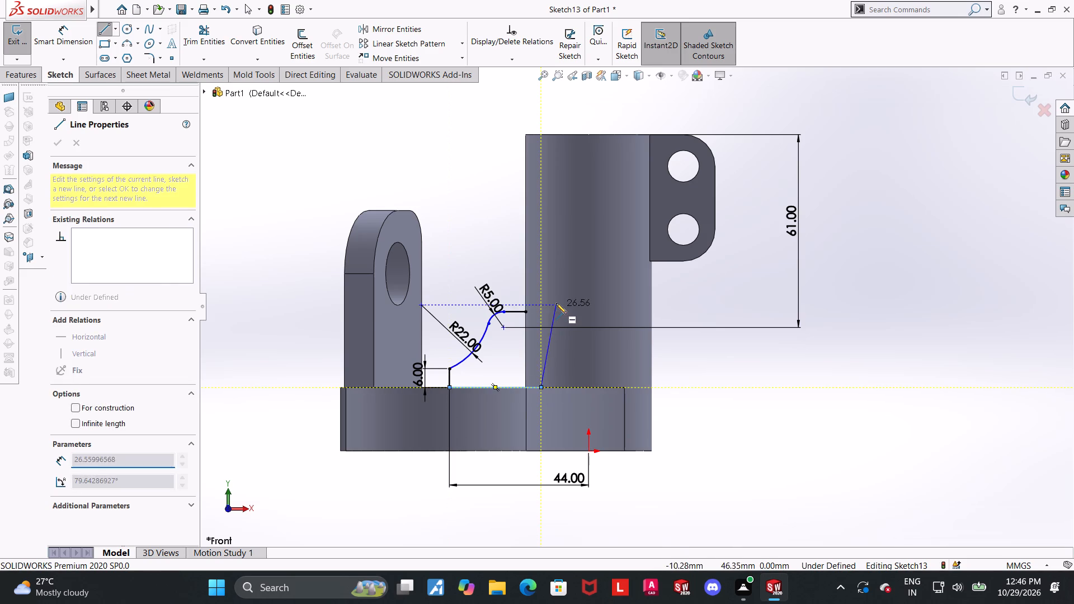
left_click(540, 310)
left_click(527, 310)
key("Escape")
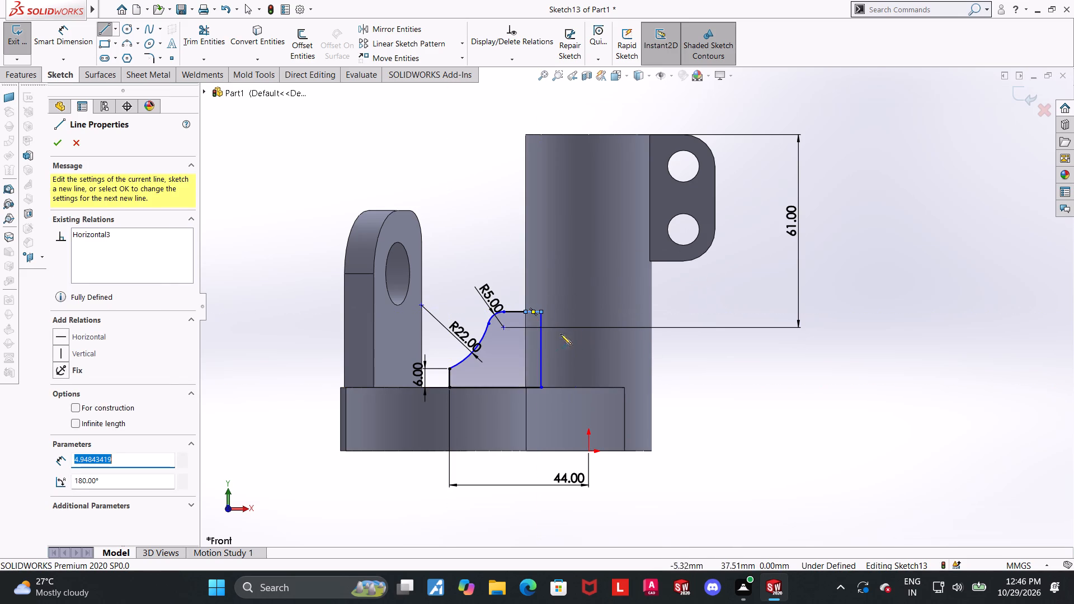
key("Escape")
scroll(526, 320, "down", 3)
key("Escape")
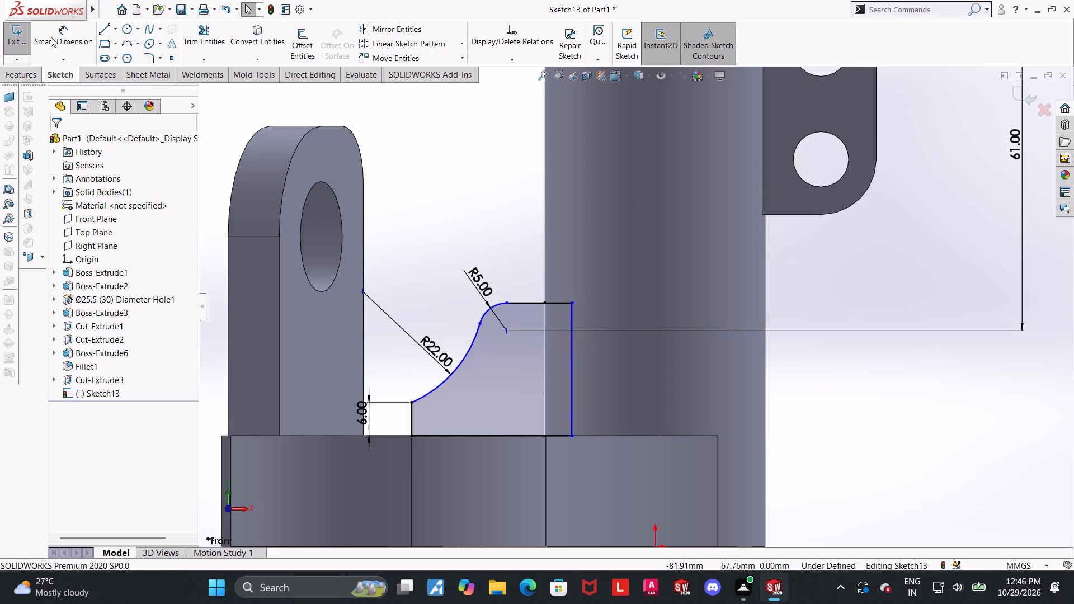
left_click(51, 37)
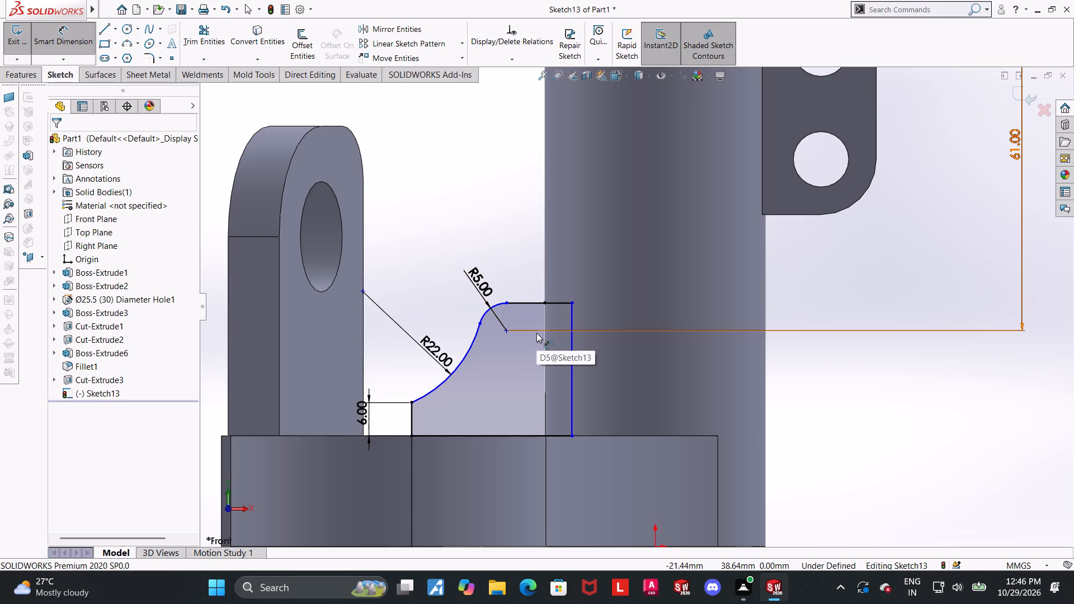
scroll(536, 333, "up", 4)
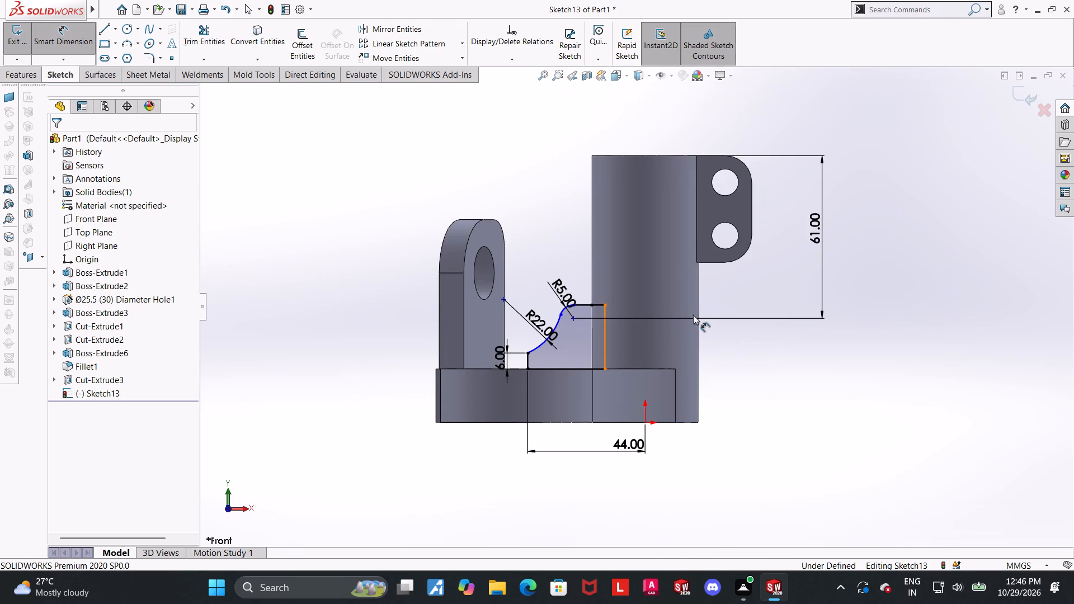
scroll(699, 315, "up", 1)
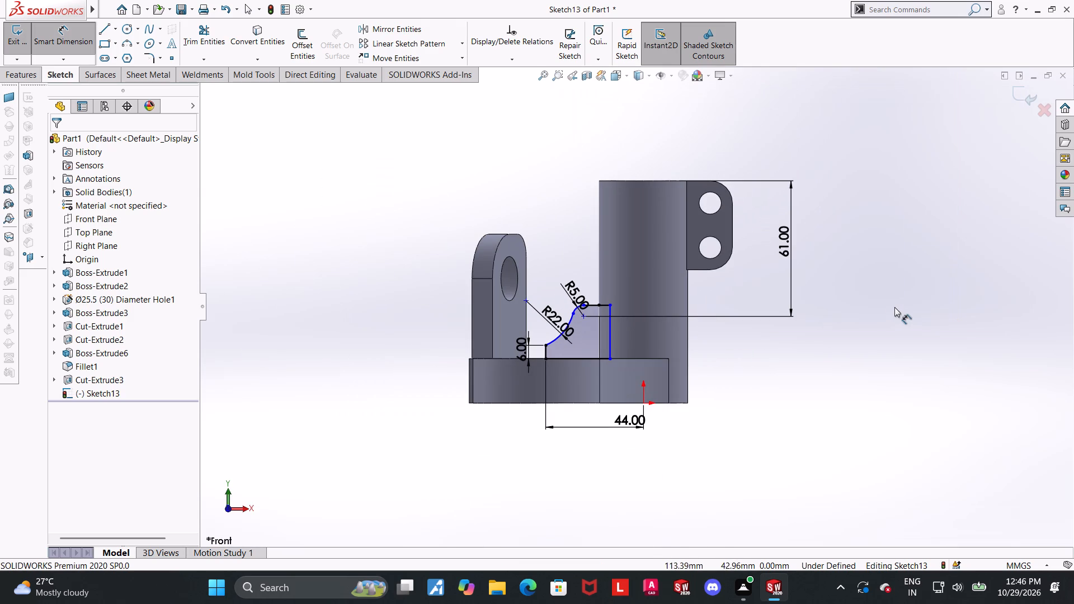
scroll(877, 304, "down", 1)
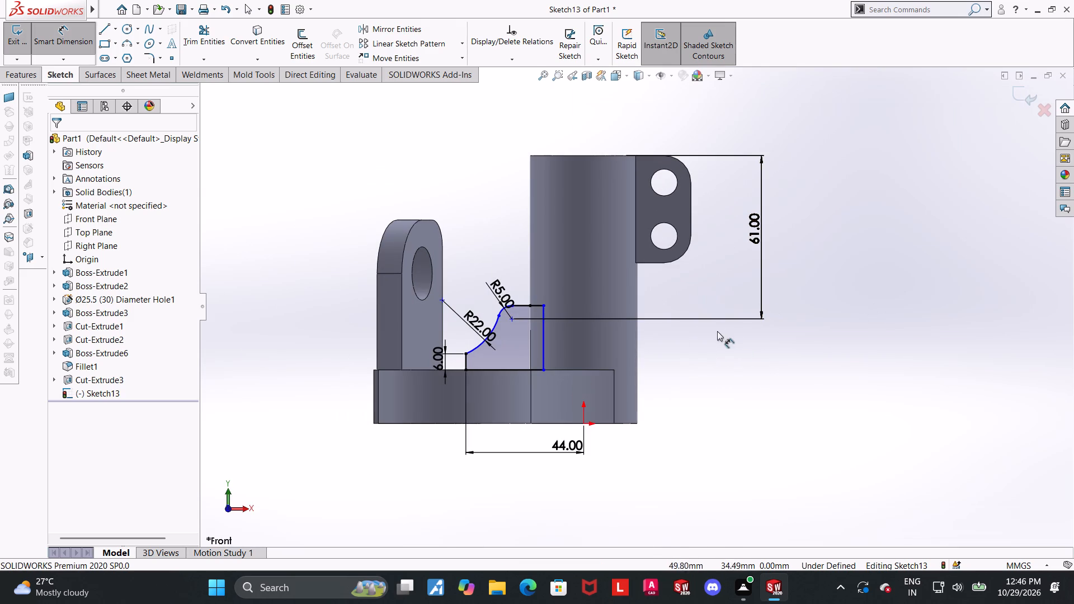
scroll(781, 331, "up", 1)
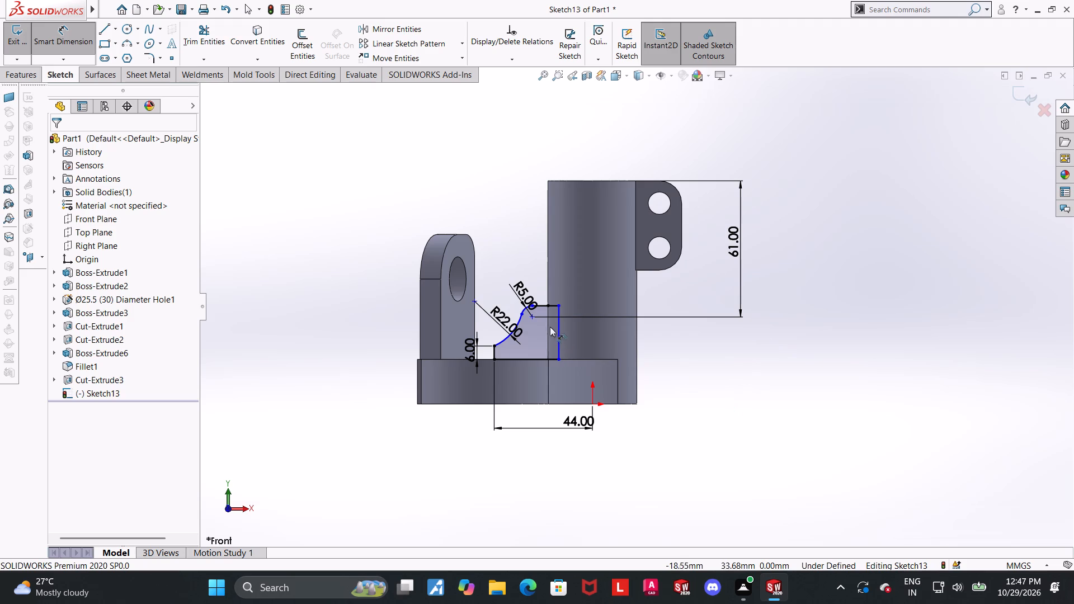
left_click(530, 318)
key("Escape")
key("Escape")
Dimension the horizontal distance from the R5 fillet's centre to the origin as 25 mm.
scroll(611, 286, "down", 2)
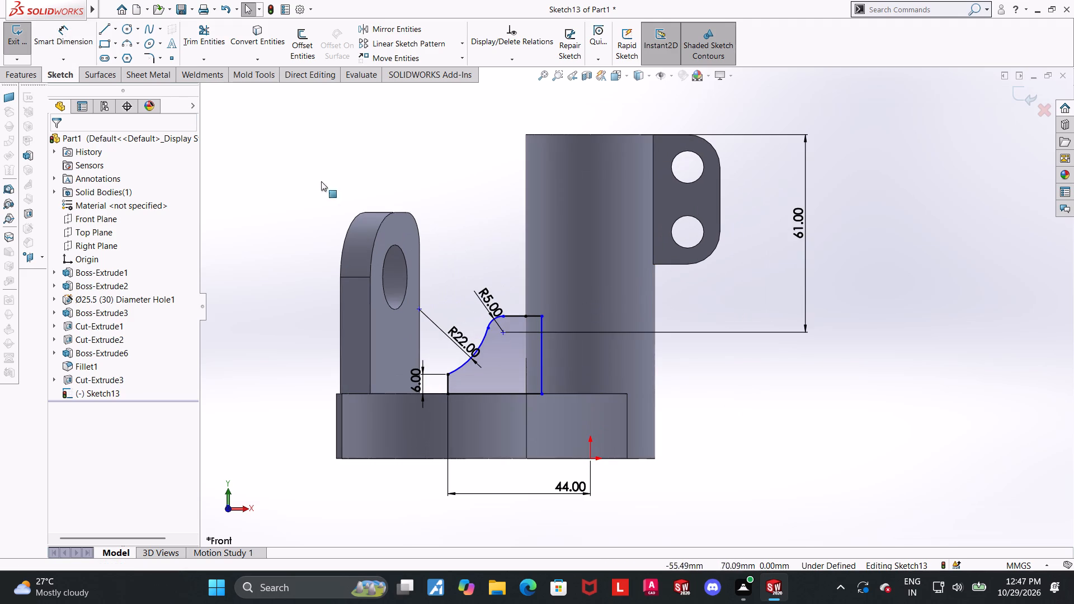
left_click(69, 33)
left_click(504, 333)
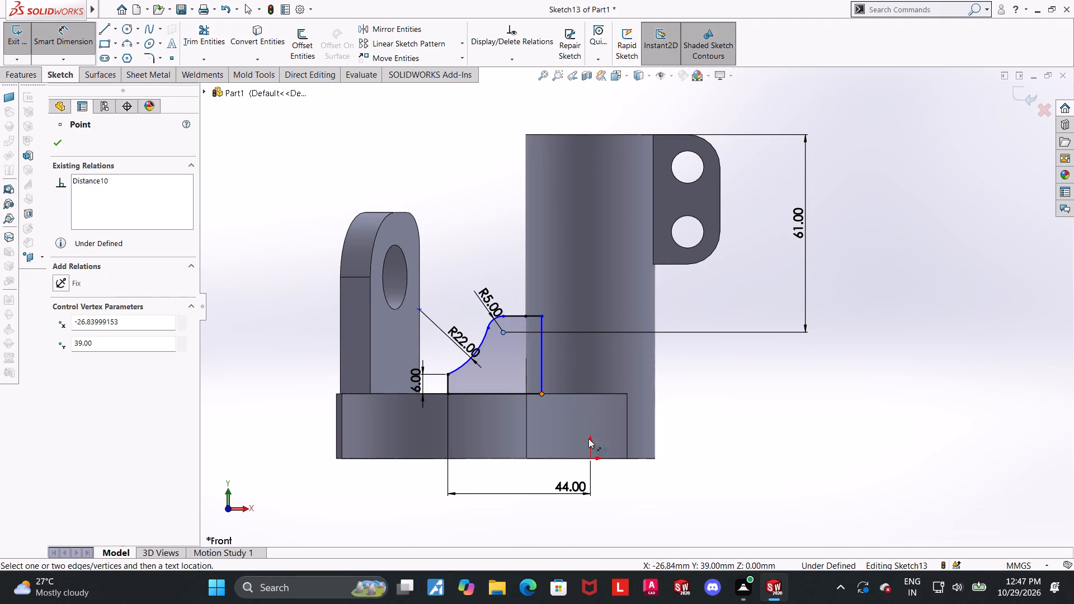
left_click(592, 459)
left_click(552, 249)
type("25")
key("Return")
key("Escape")
left_click(738, 367)
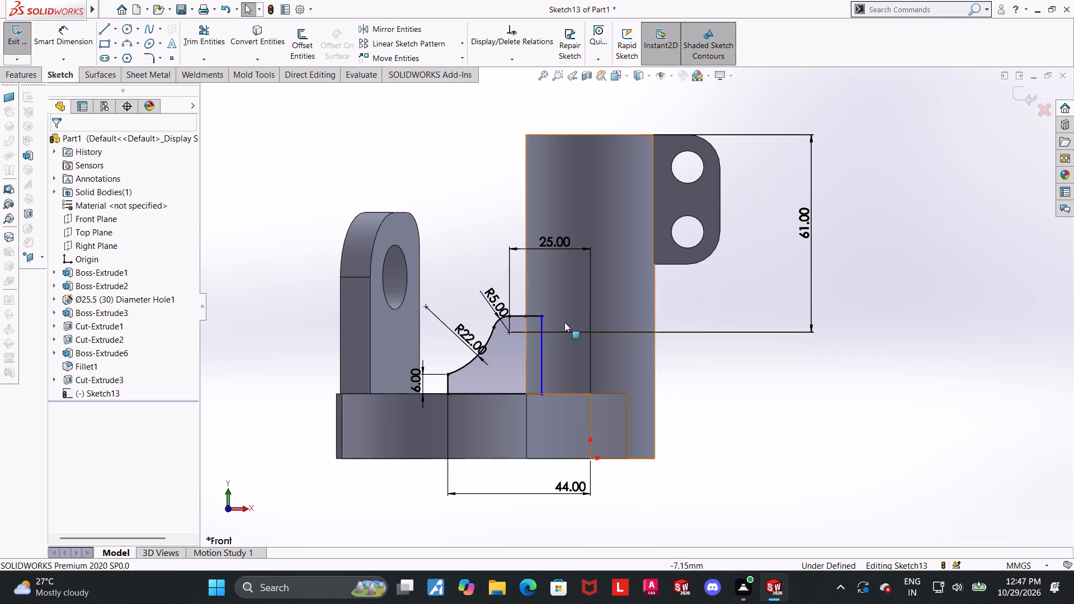
Dimension the short top line extending inside the cylinder as 3 mm long.
scroll(549, 336, "down", 2)
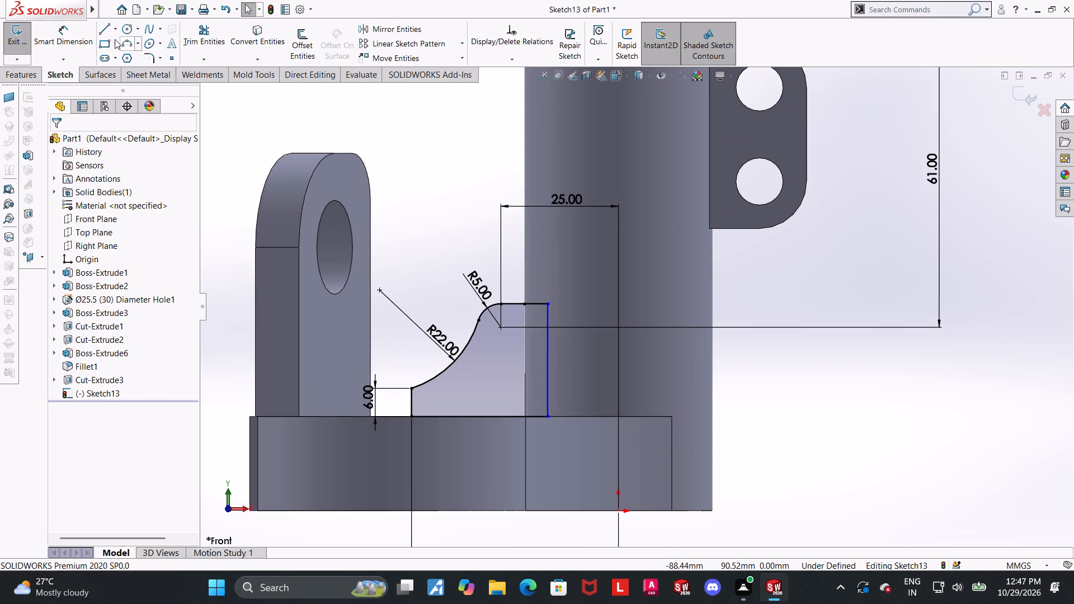
left_click(76, 35)
left_click(539, 301)
left_click(539, 289)
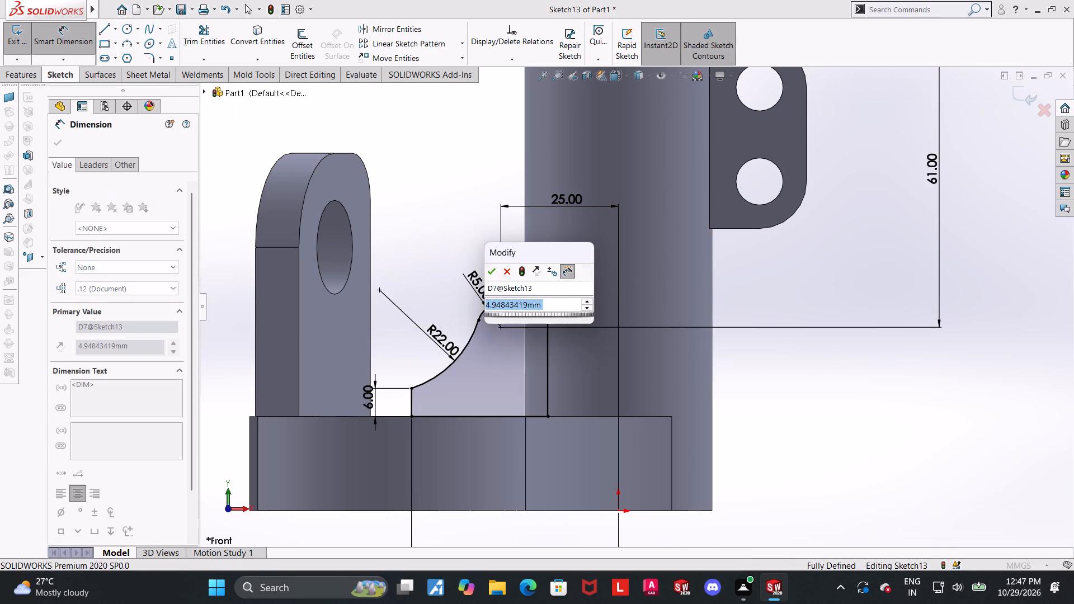
key("3")
key("Return")
key("Escape")
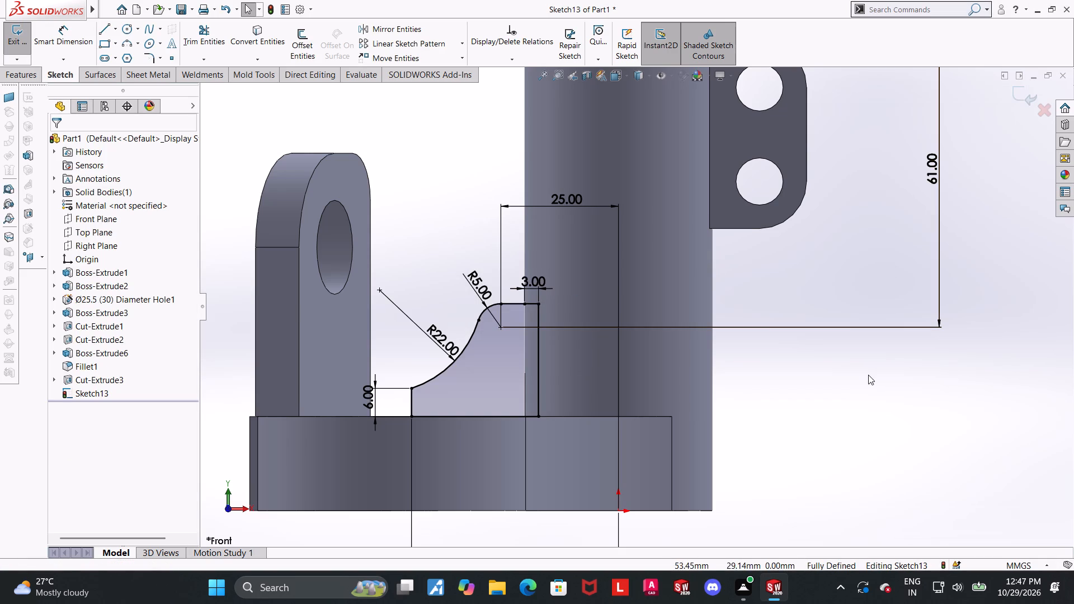
Exit the rib sketch and extrude its closed profile 6 mm with the Mid Plane end condition, merged with the part.
left_click(868, 375)
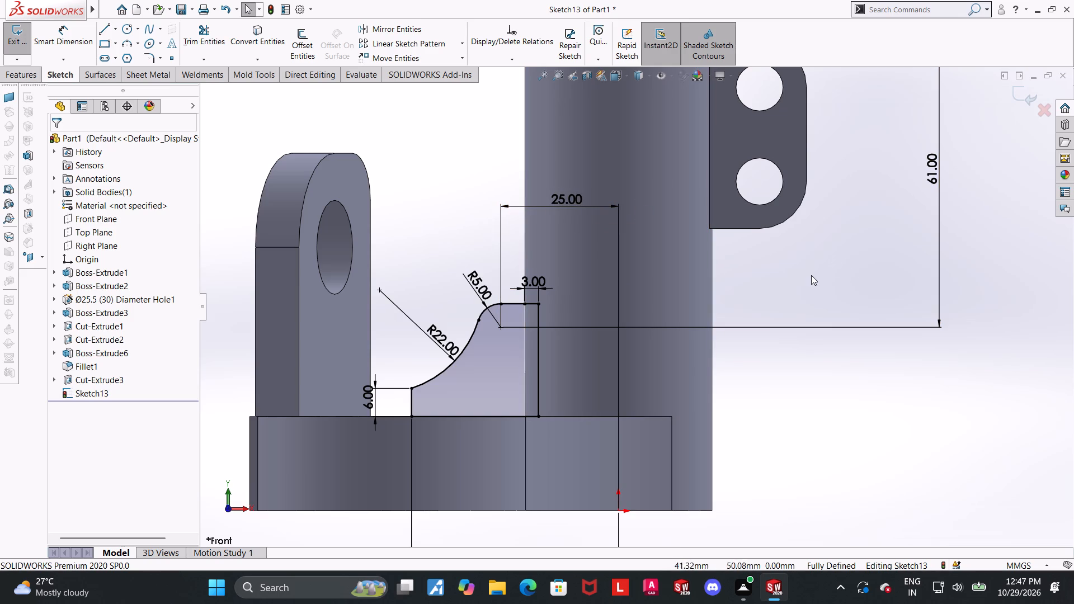
scroll(886, 295, "up", 4)
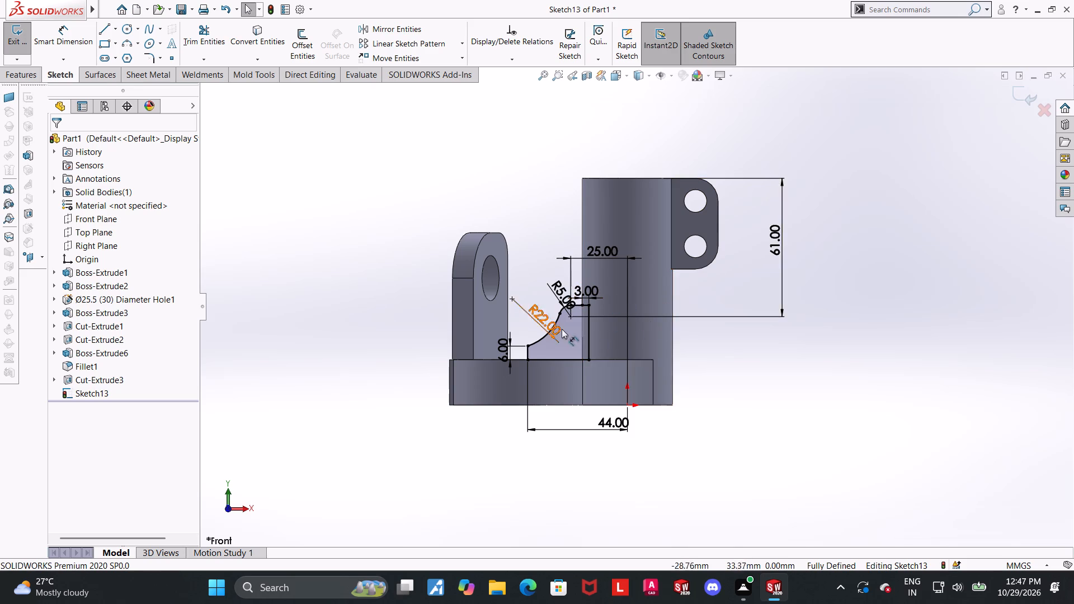
scroll(538, 300, "down", 3)
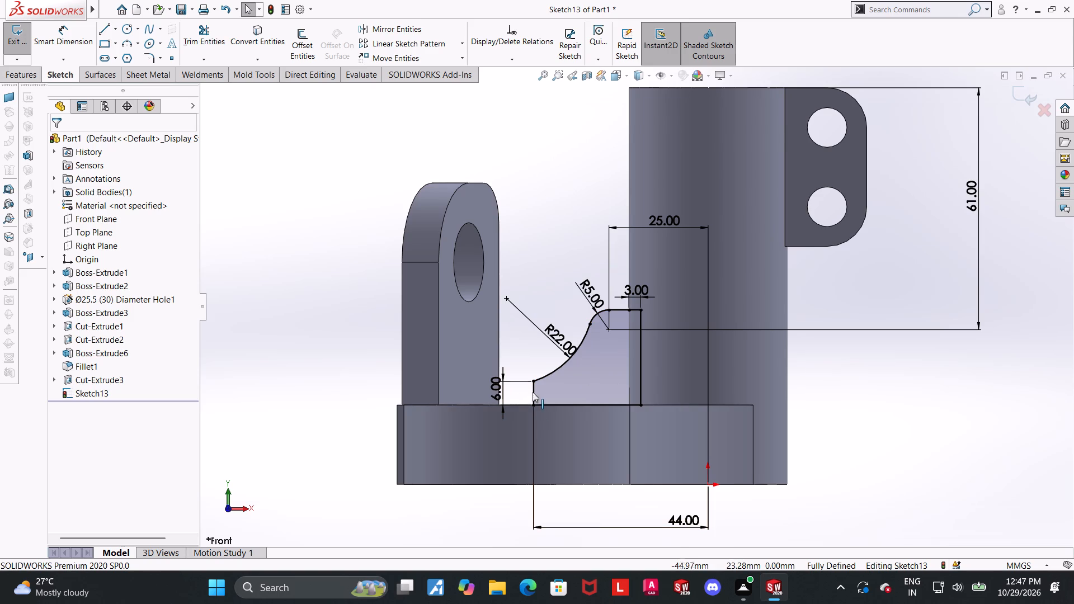
scroll(536, 393, "up", 1)
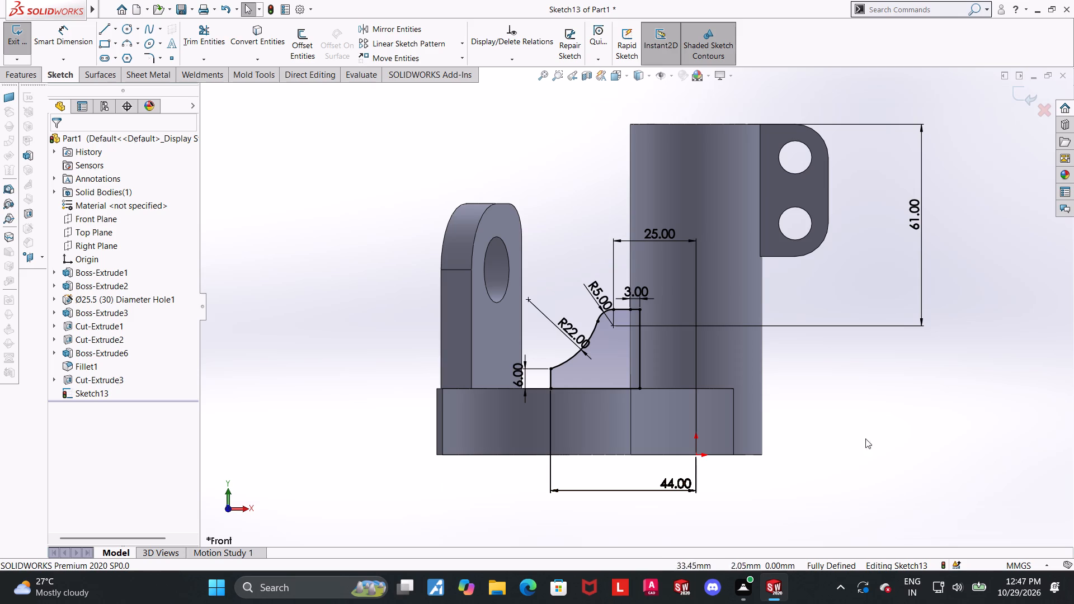
middle_click_drag(905, 319, 926, 366)
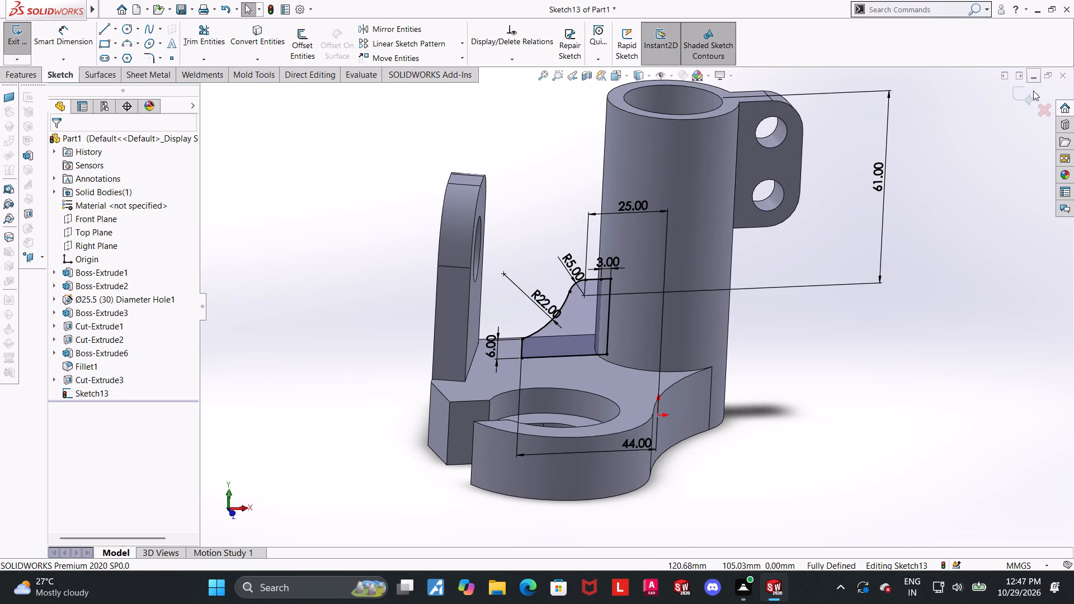
left_click(1032, 92)
left_click(20, 33)
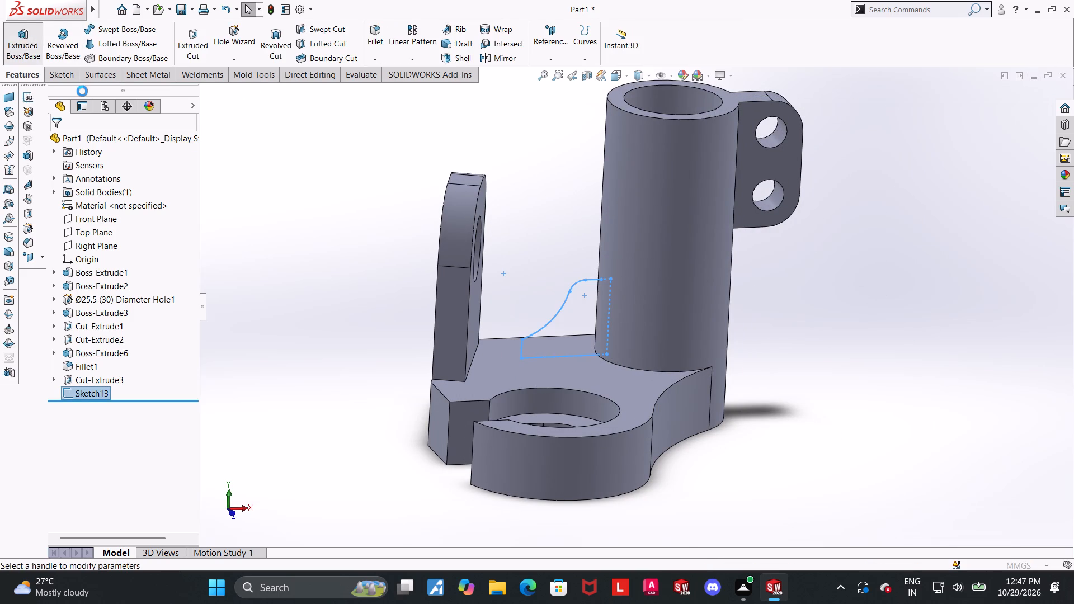
left_click(93, 220)
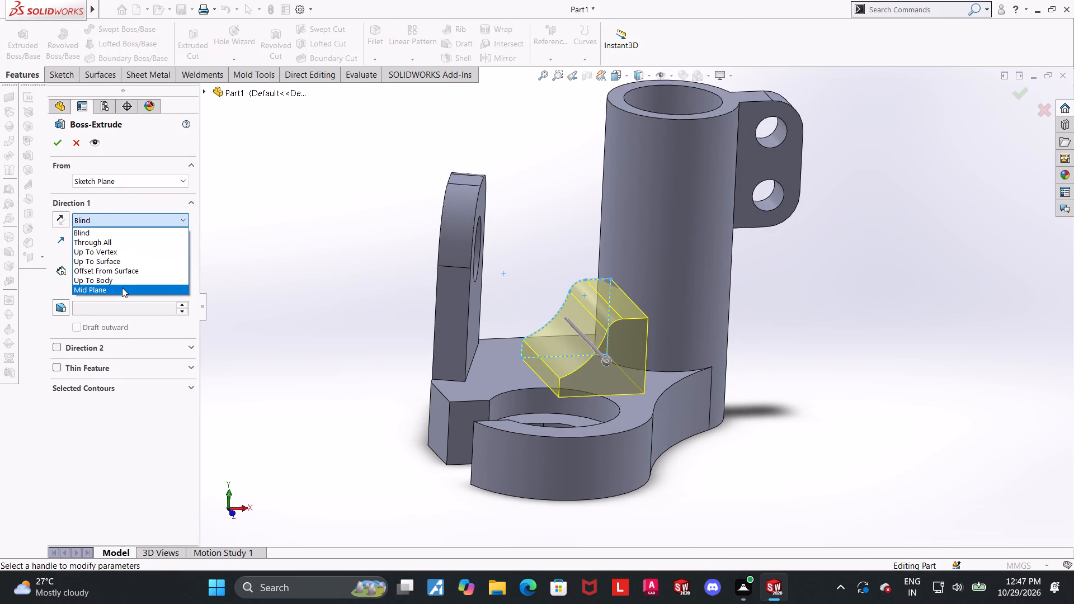
left_click(122, 287)
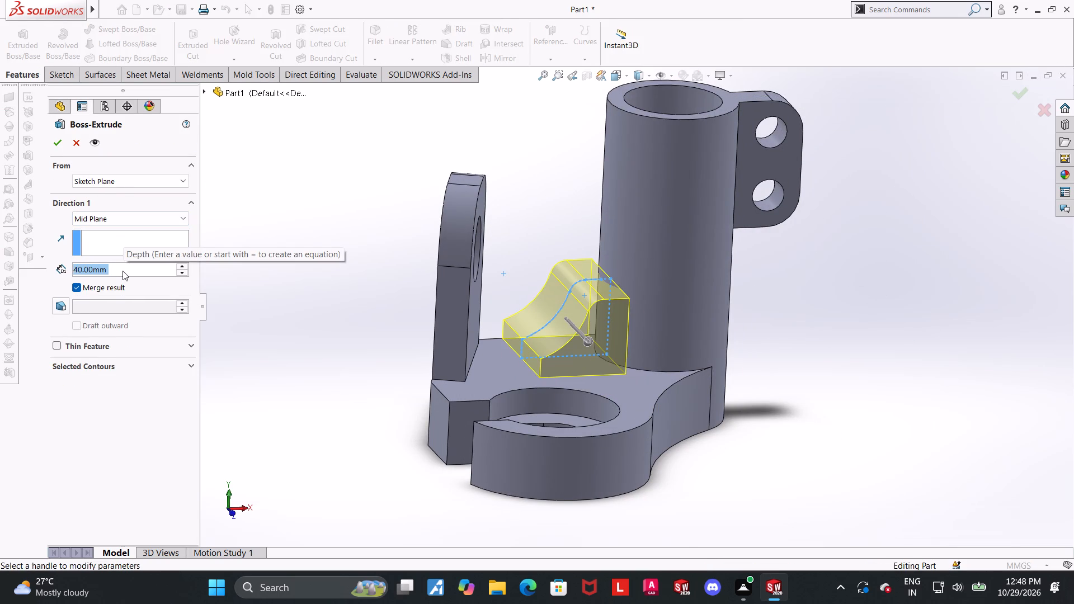
key("6")
key("Return")
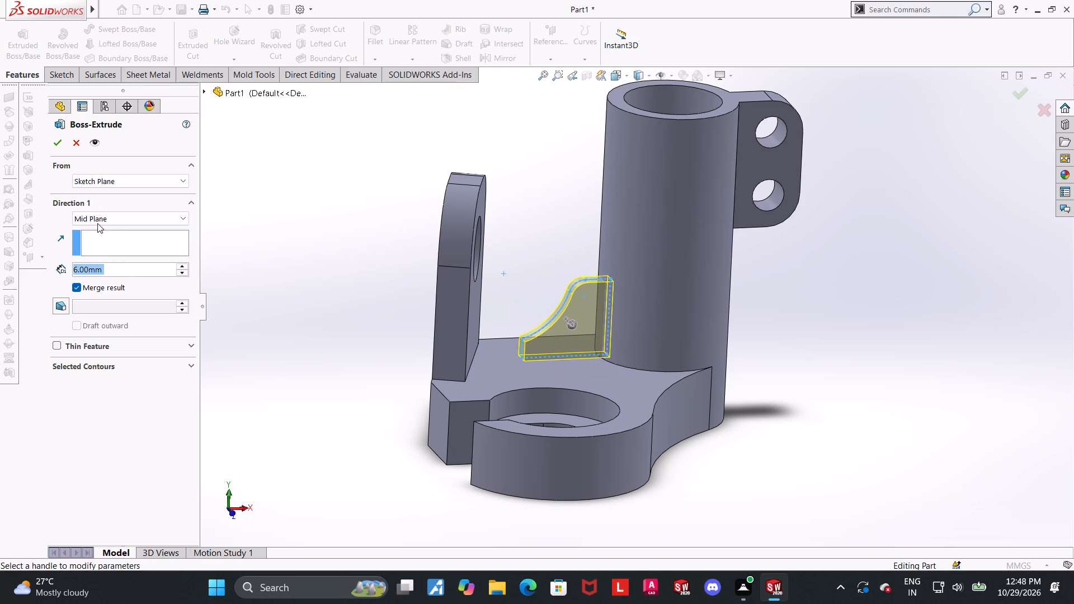
left_click(57, 141)
left_click(851, 446)
Examine the rib between the base and the cylinder from several angles and in the front view.
middle_click_drag(737, 342, 777, 357)
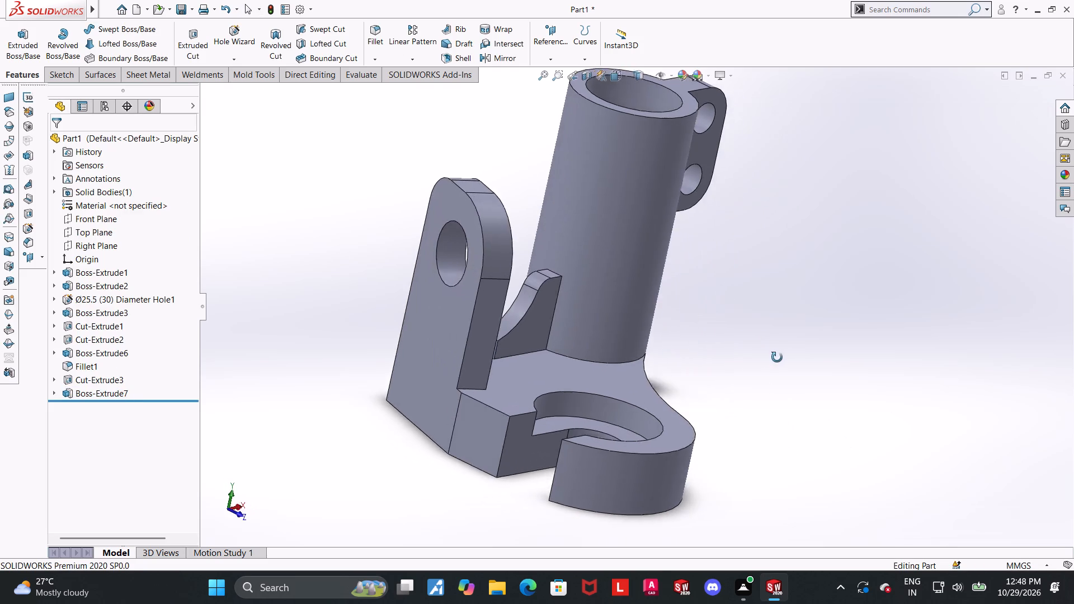
middle_click_drag(777, 357, 724, 512)
middle_click_drag(757, 230, 764, 108)
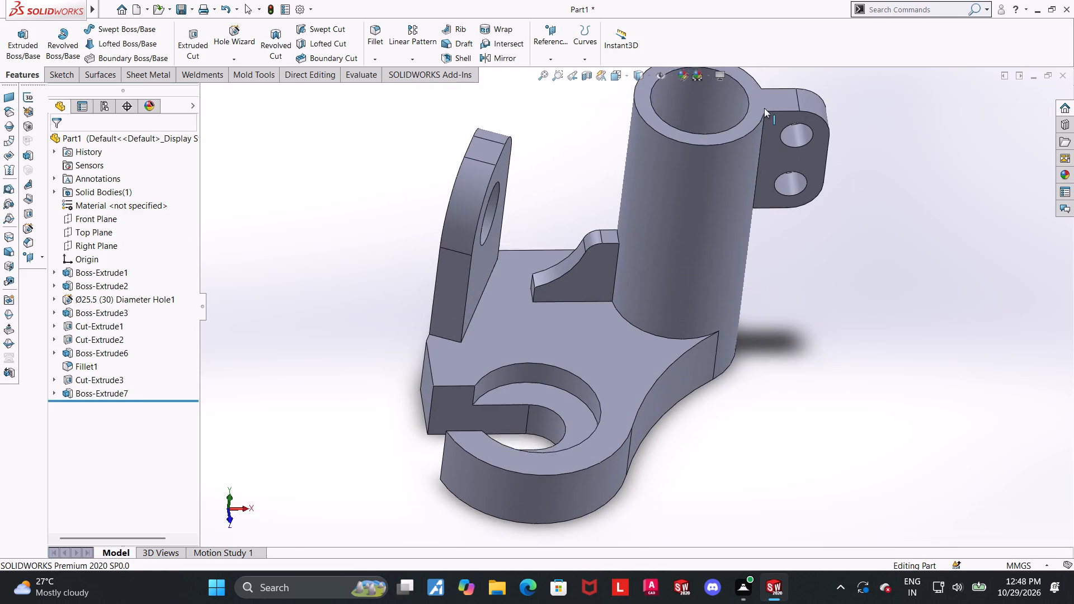
middle_click_drag(764, 108, 764, 119)
left_click(636, 73)
left_click(605, 125)
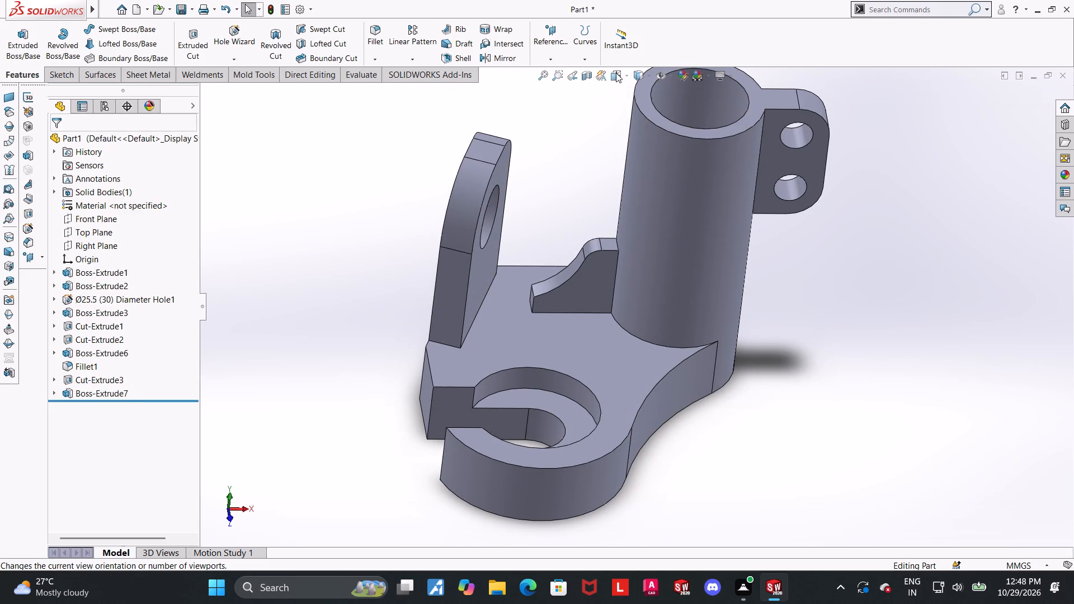
left_click(616, 73)
left_click(516, 388)
left_click(624, 75)
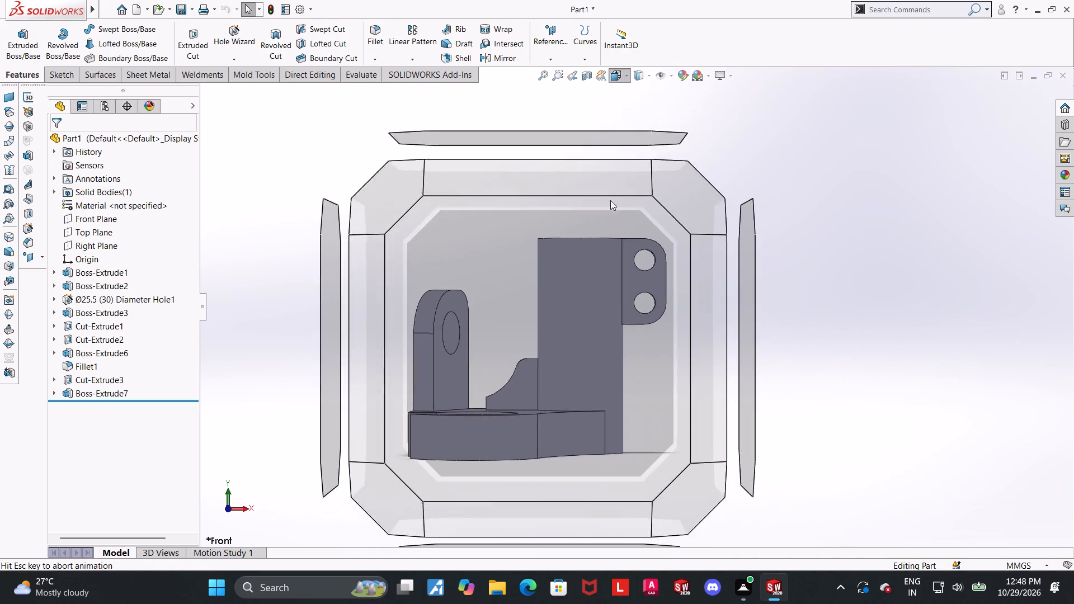
left_click(563, 289)
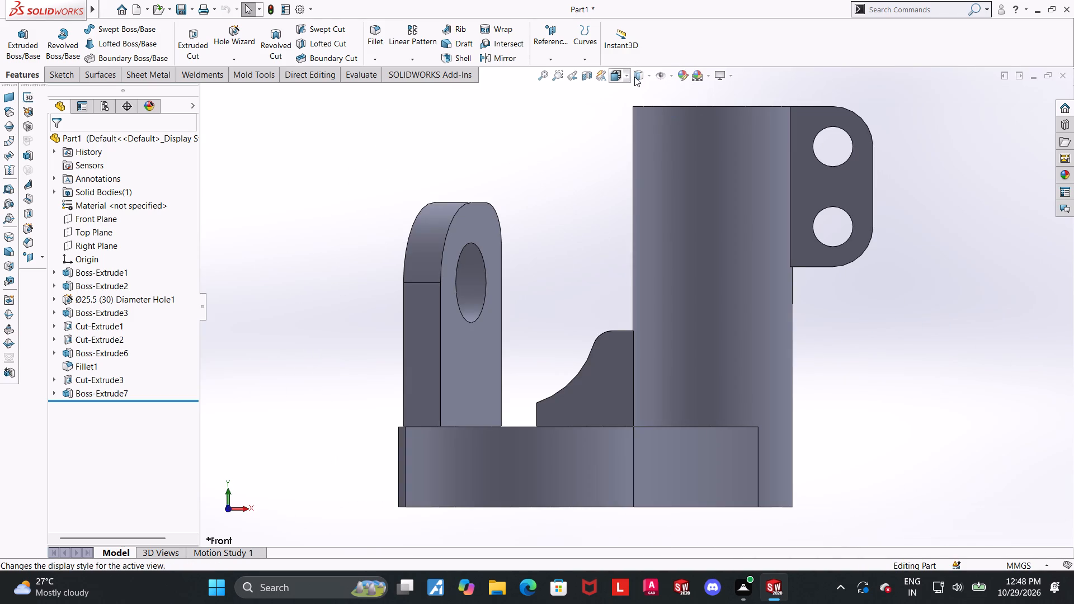
Display the part with hidden lines visible and examine it in the front view.
left_click(636, 73)
left_click(638, 134)
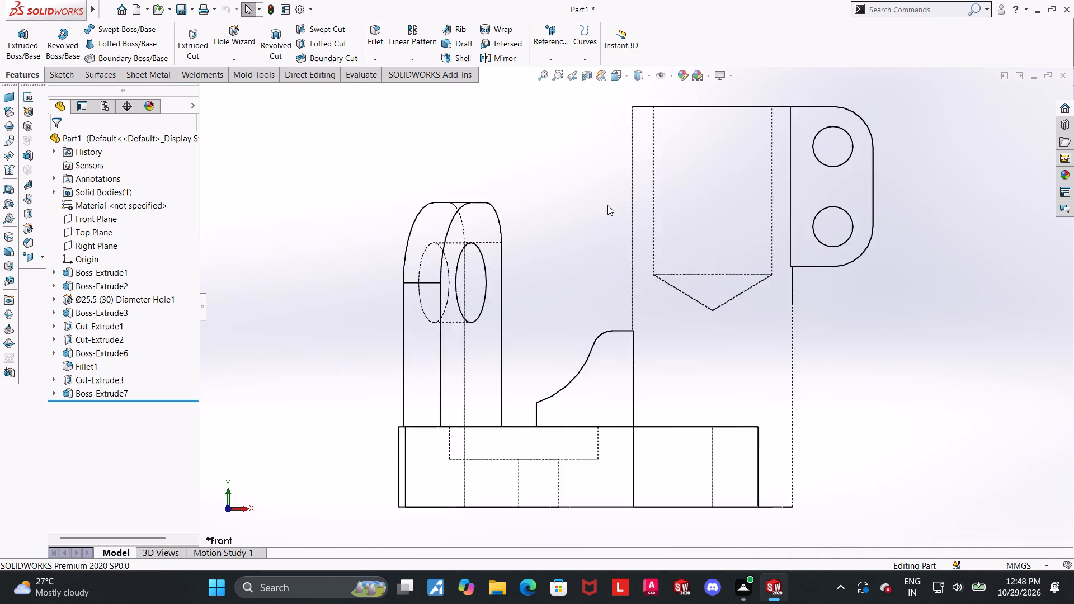
middle_click_drag(607, 206, 633, 241)
left_click(619, 73)
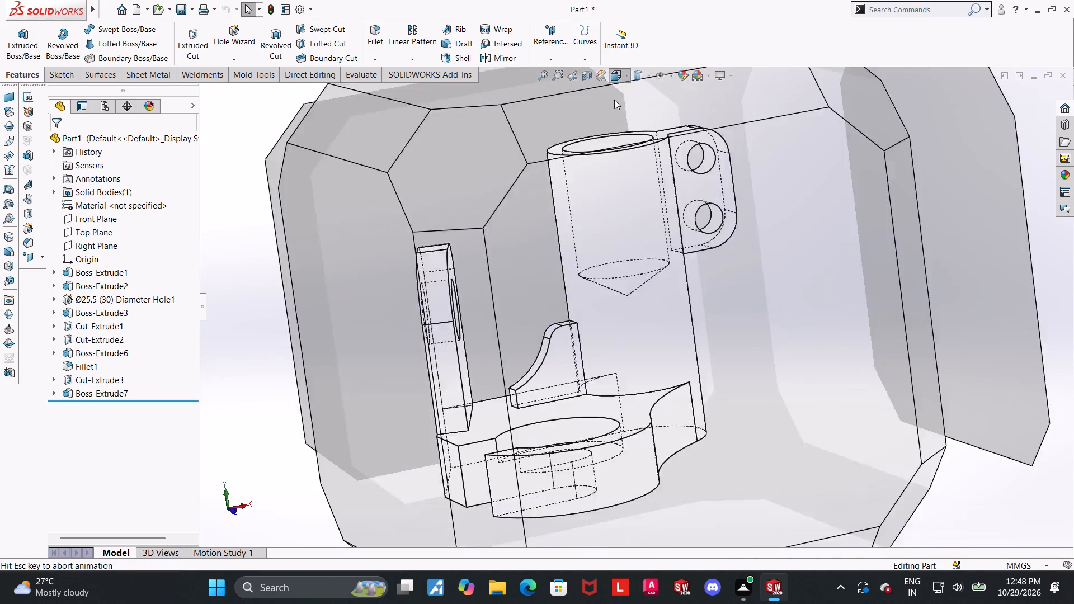
left_click(528, 368)
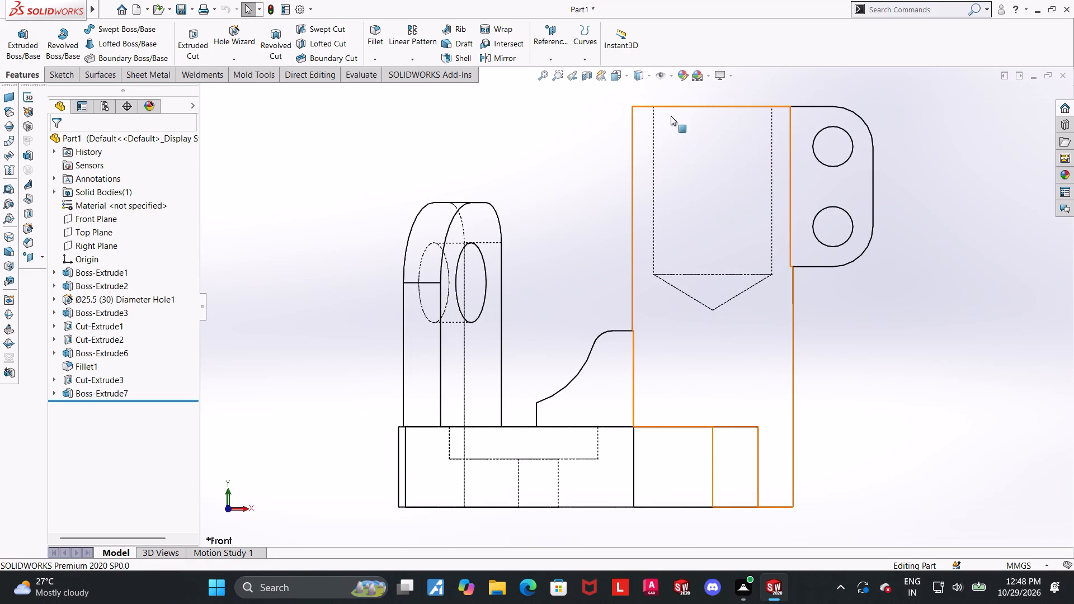
Switch the part's display style to wireframe.
left_click(647, 77)
left_click(640, 157)
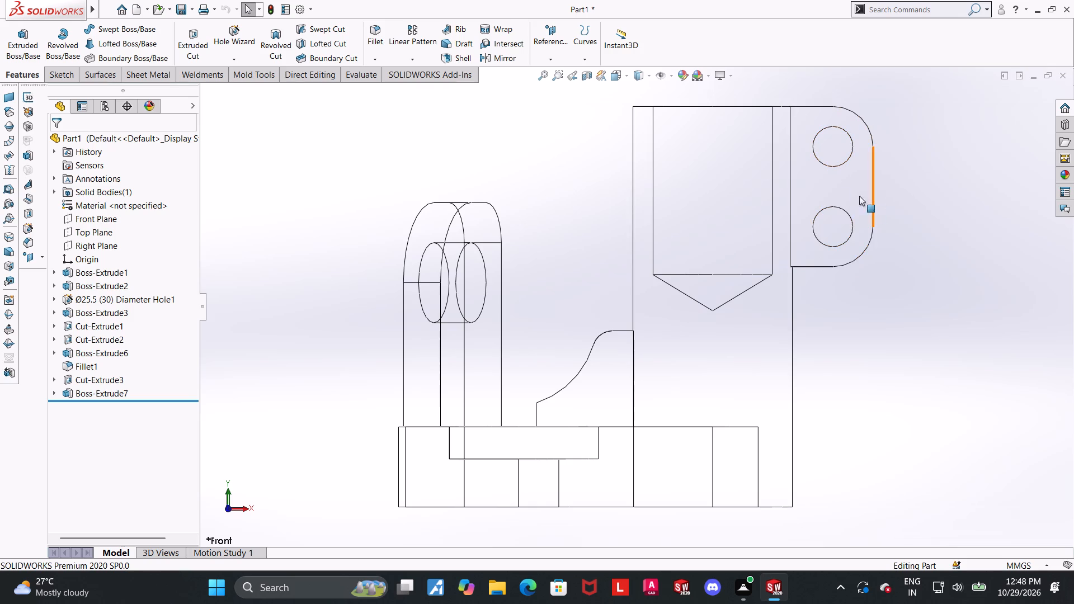
Examine the wireframe part in the right and top views, checking the rib, cylinder bore, side tab and slotted base.
middle_click_drag(788, 208, 737, 221)
left_click(613, 77)
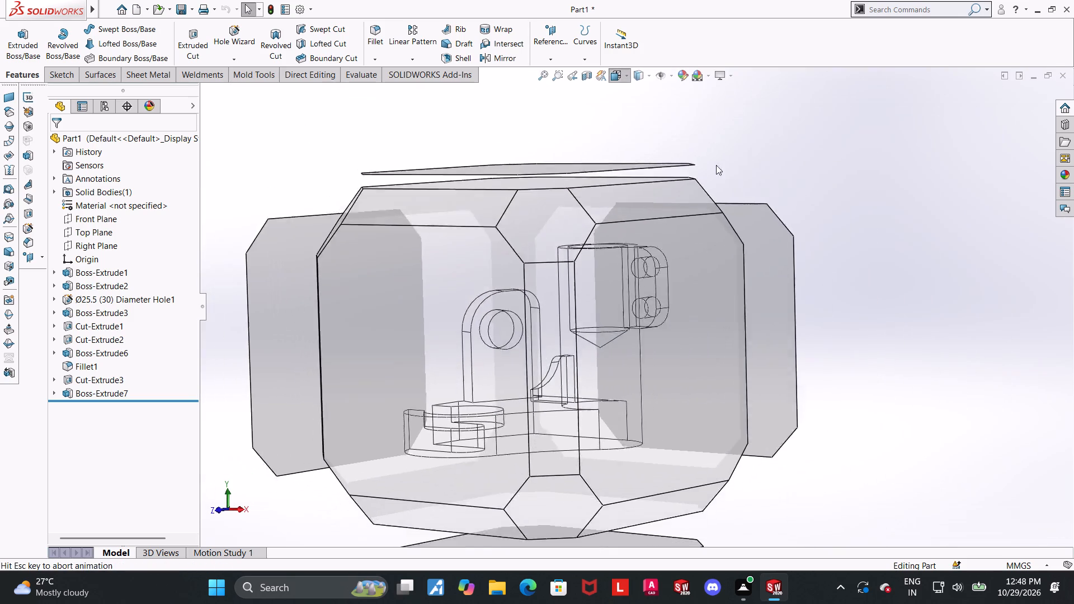
left_click(641, 358)
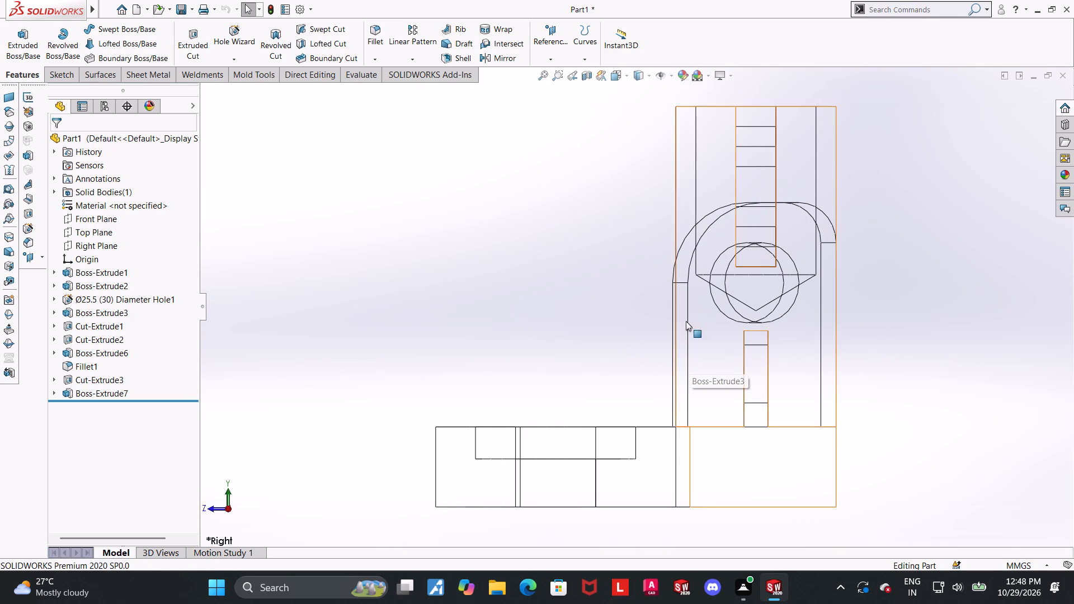
middle_click_drag(650, 312, 718, 427)
left_click(618, 81)
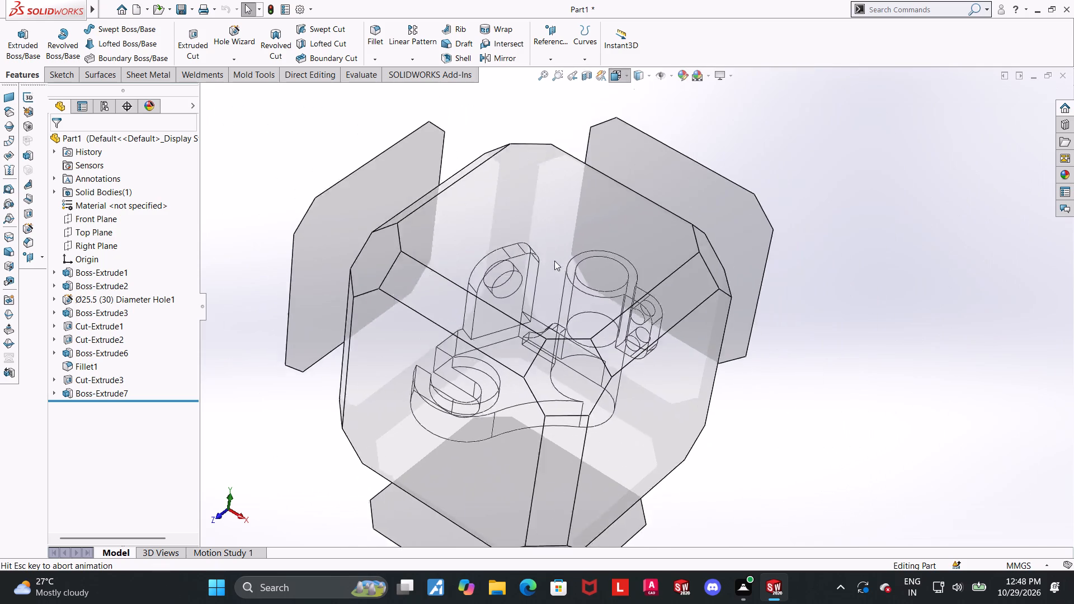
left_click(544, 272)
middle_click_drag(609, 155, 706, 402)
scroll(704, 314, "up", 3)
middle_click_drag(780, 446, 685, 171)
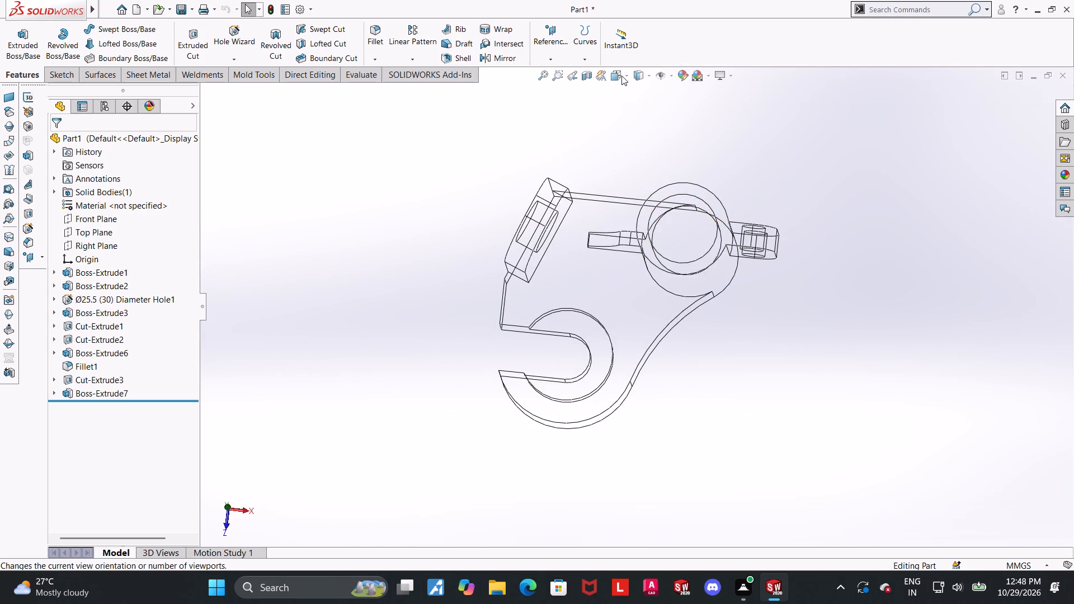
left_click(621, 75)
left_click(512, 271)
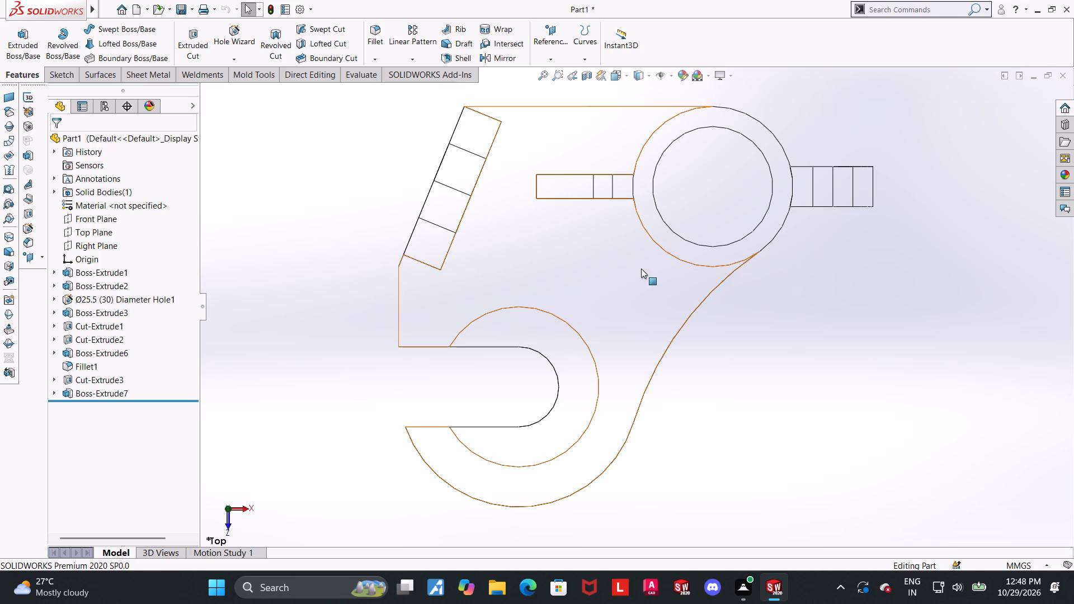
Examine the wireframe part in the front and left views, orbiting between them to check the upright and rib.
middle_click_drag(533, 407, 580, 278)
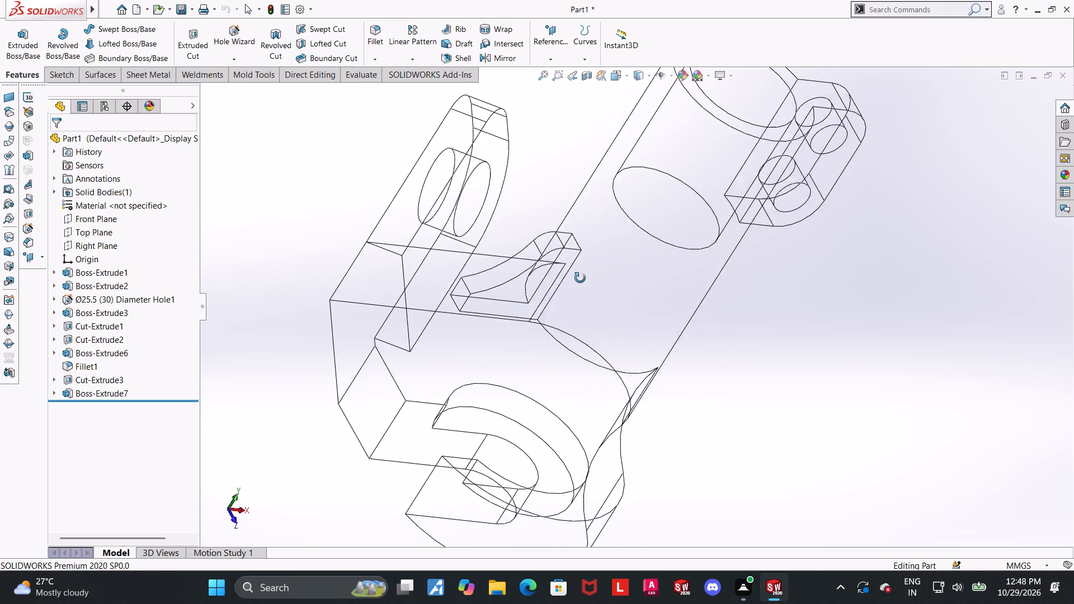
middle_click_drag(580, 278, 525, 180)
scroll(613, 199, "up", 1)
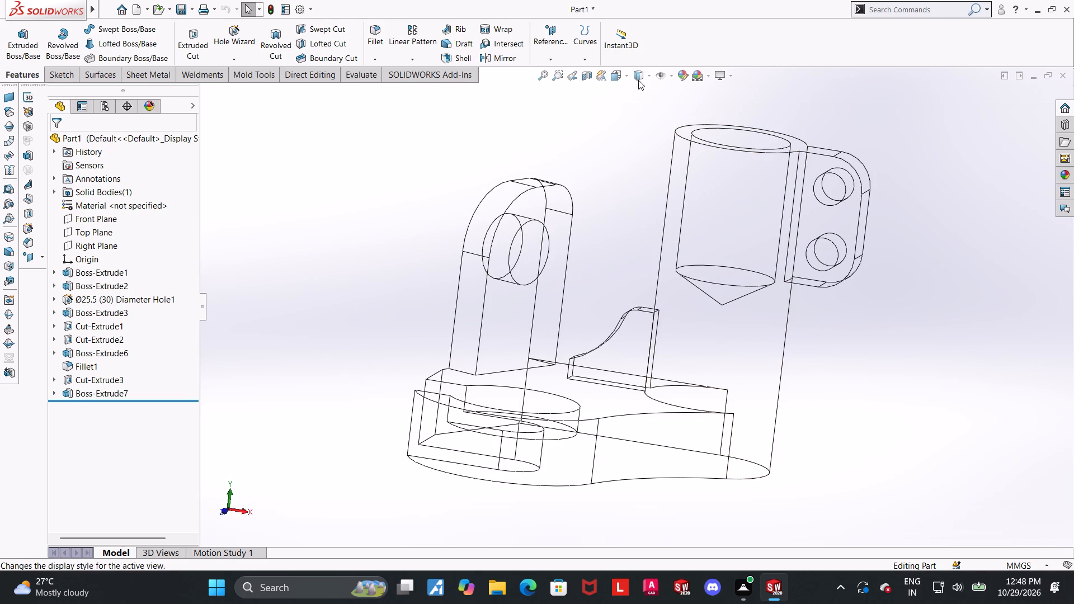
left_click(623, 77)
left_click(489, 323)
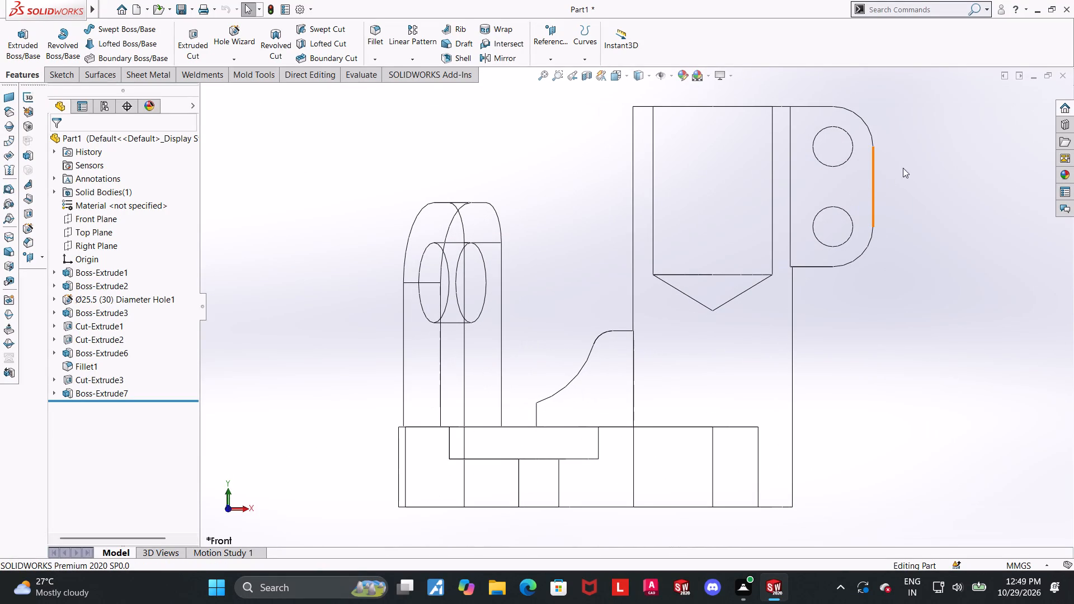
middle_click_drag(761, 266, 863, 253)
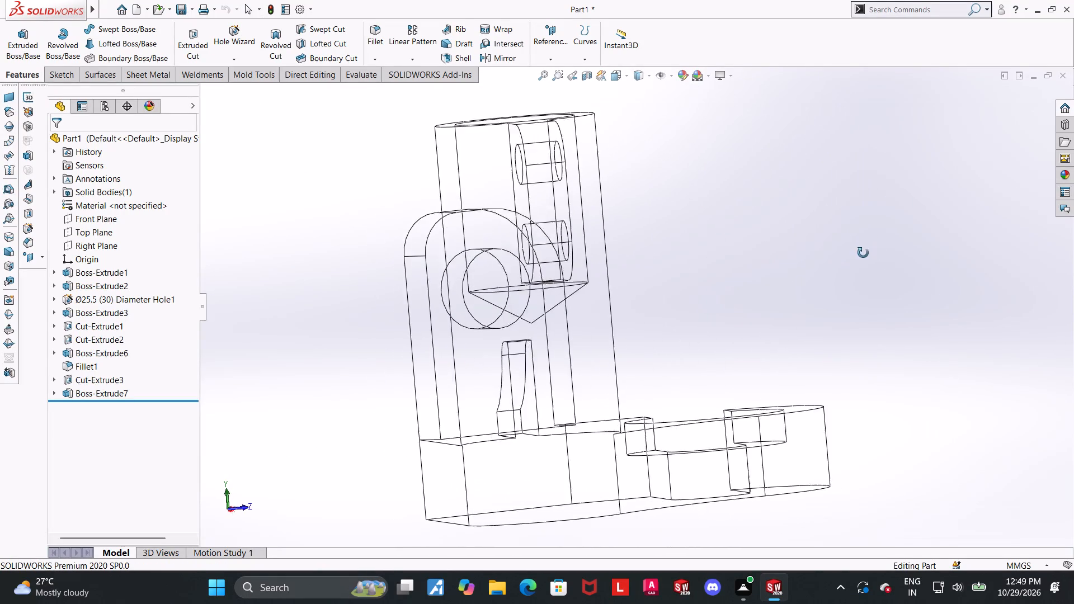
middle_click_drag(863, 253, 884, 263)
left_click(613, 79)
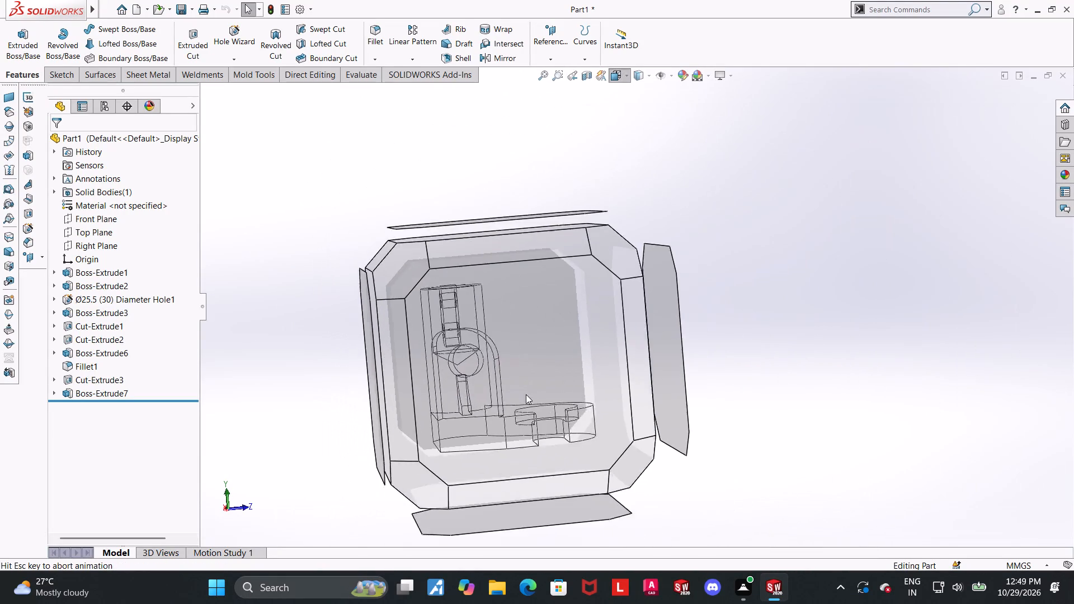
left_click(526, 394)
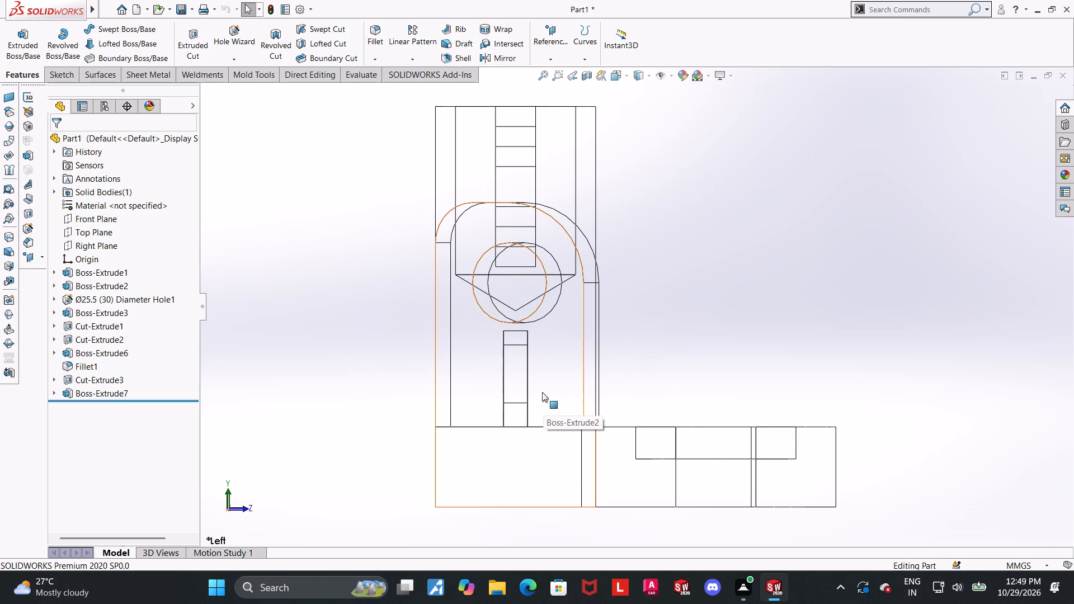
Examine the wireframe part from orbited and near-side angles, focusing on the holed upright and the rib beside it.
middle_click_drag(623, 344, 666, 355)
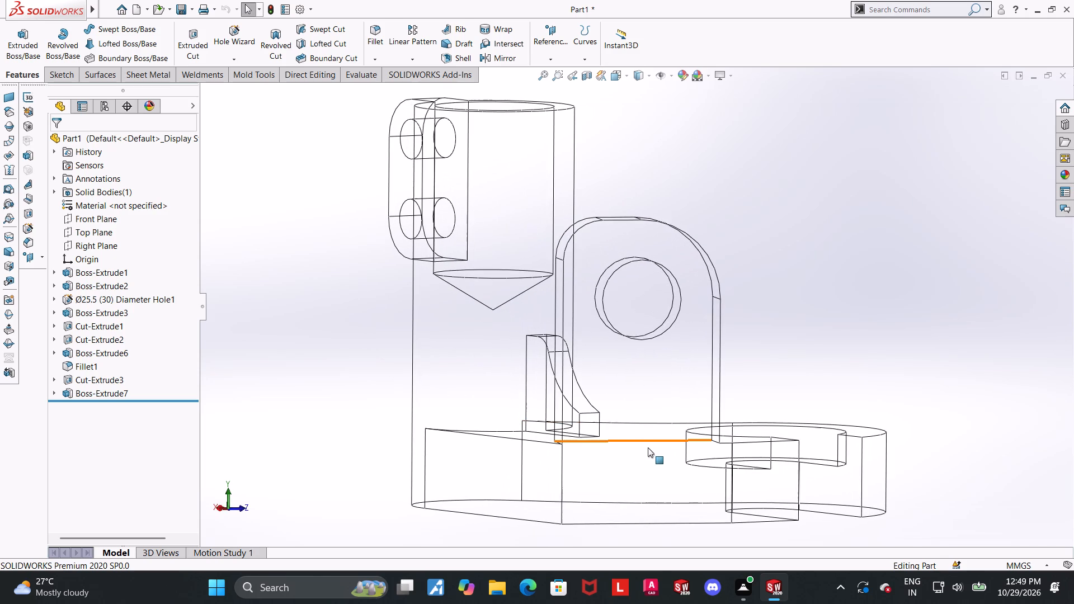
left_click(645, 470)
left_click(751, 435)
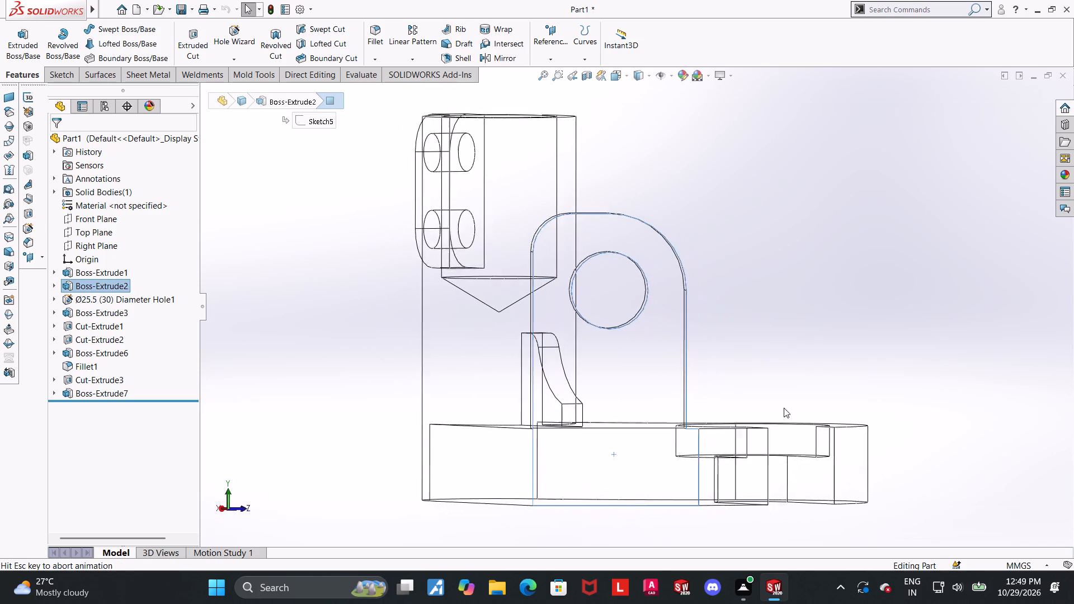
left_click(801, 342)
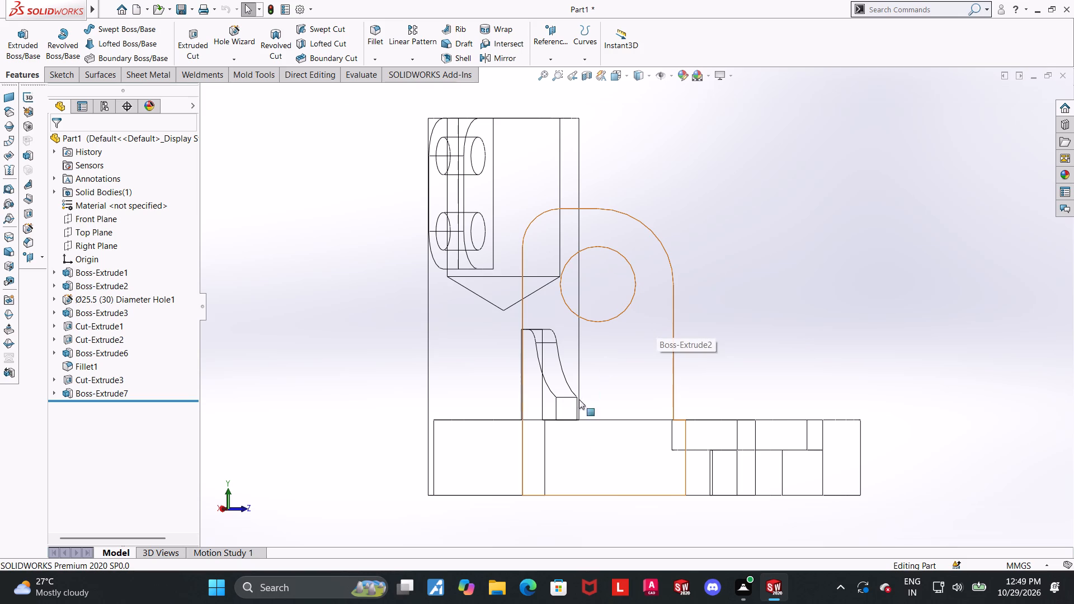
middle_click_drag(742, 294, 755, 365)
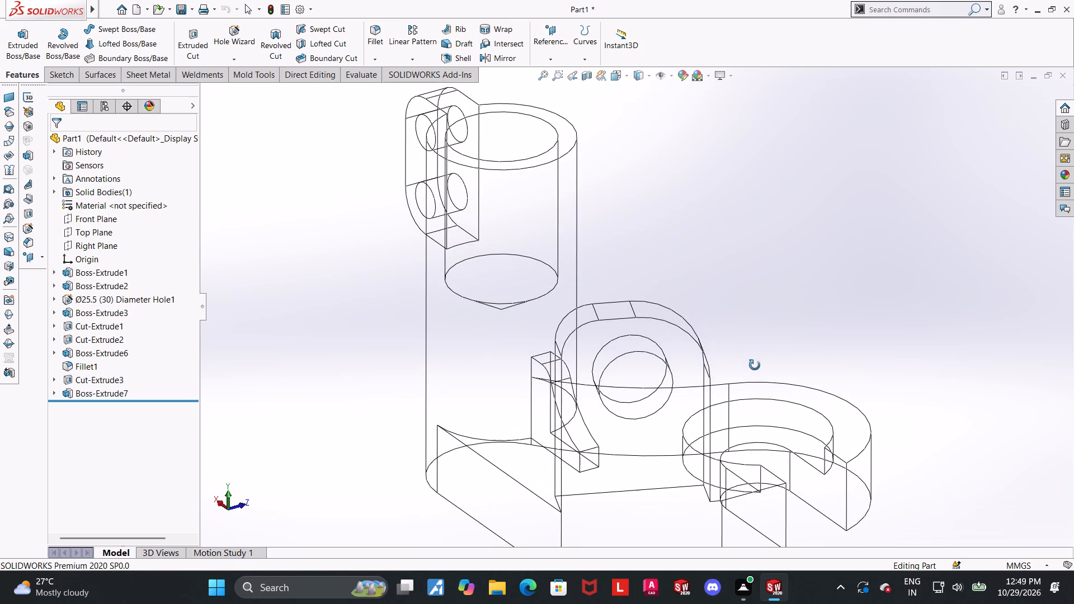
middle_click_drag(755, 365, 754, 355)
middle_click_drag(754, 355, 754, 355)
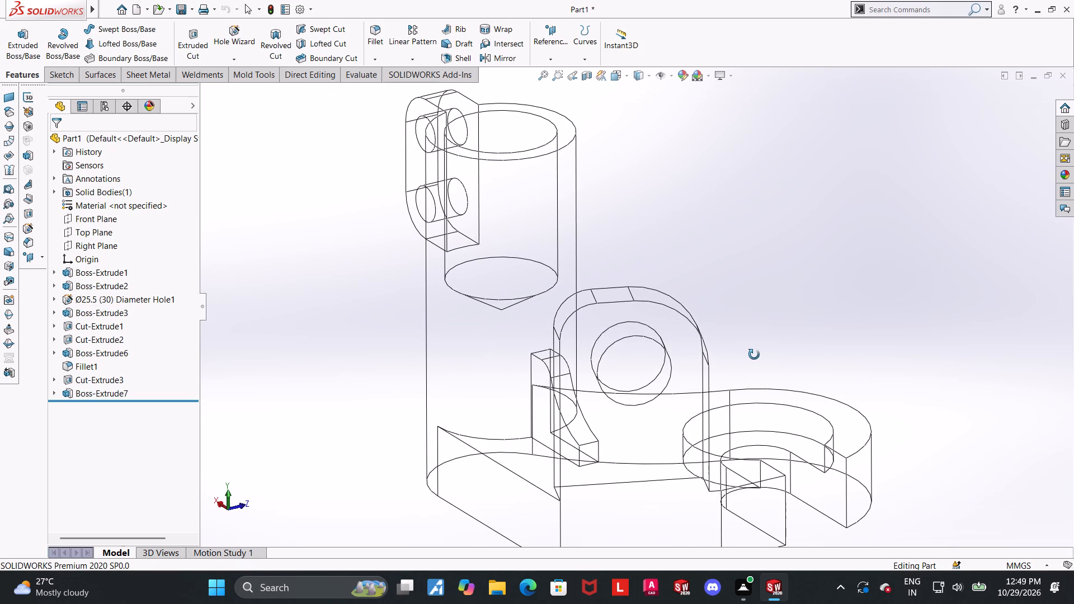
middle_click_drag(754, 355, 745, 323)
left_click(618, 71)
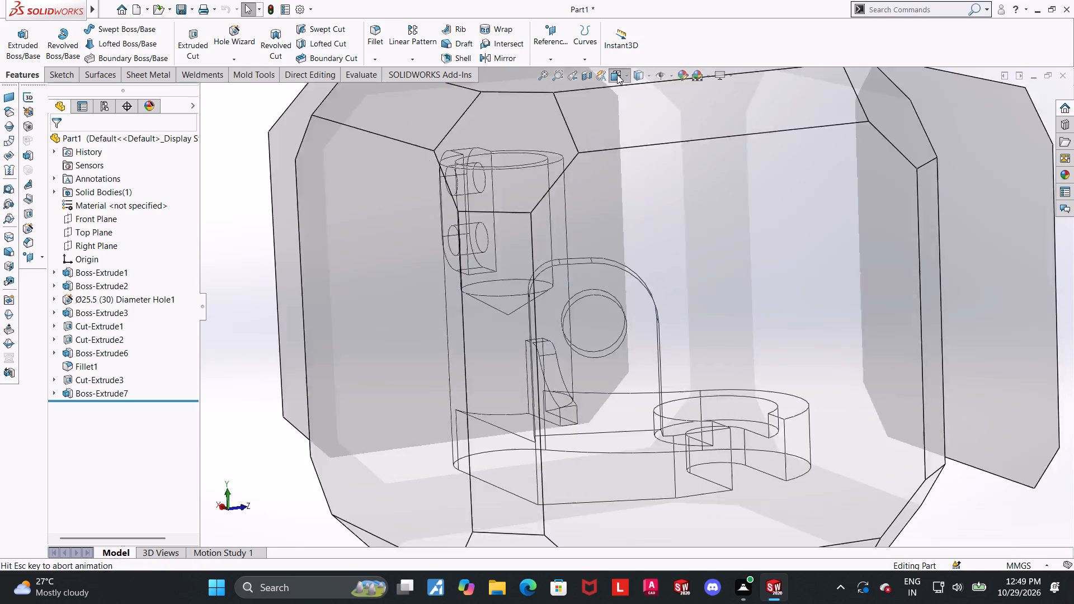
left_click(450, 491)
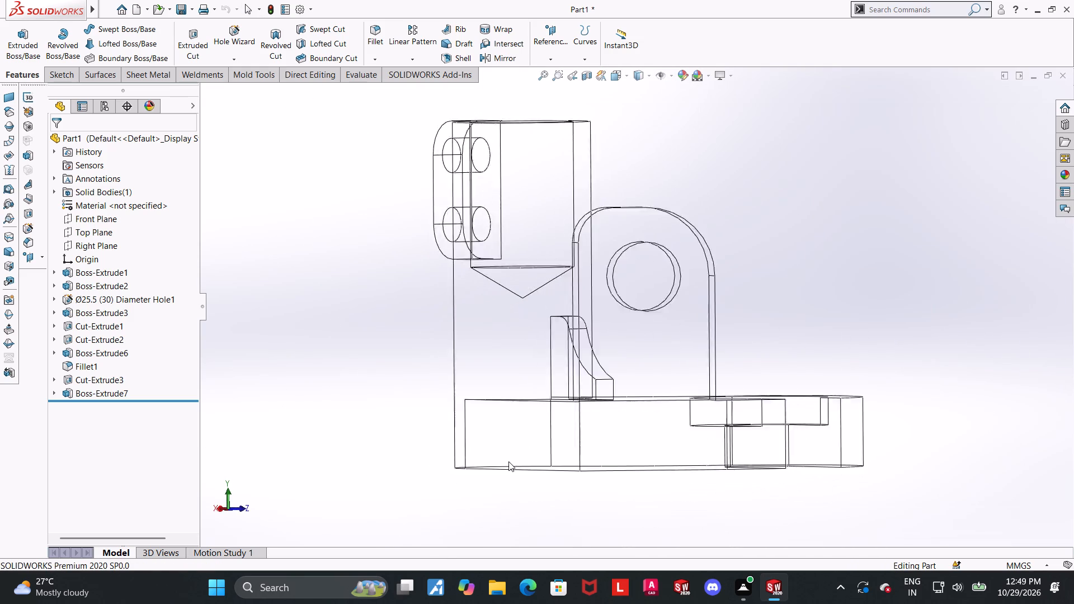
left_click(668, 326)
left_click(770, 298)
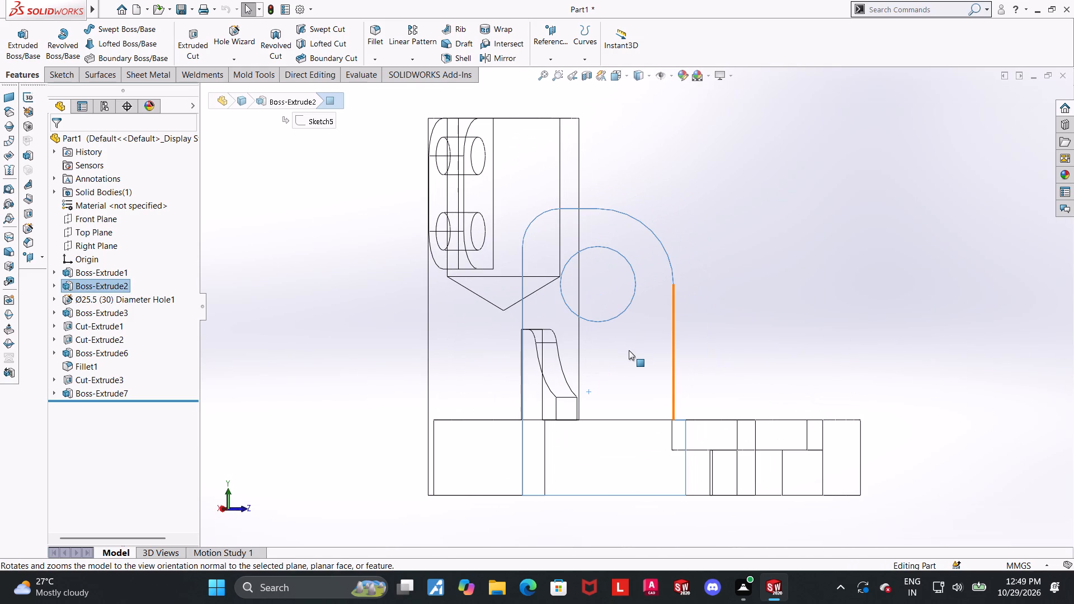
scroll(578, 350, "down", 2)
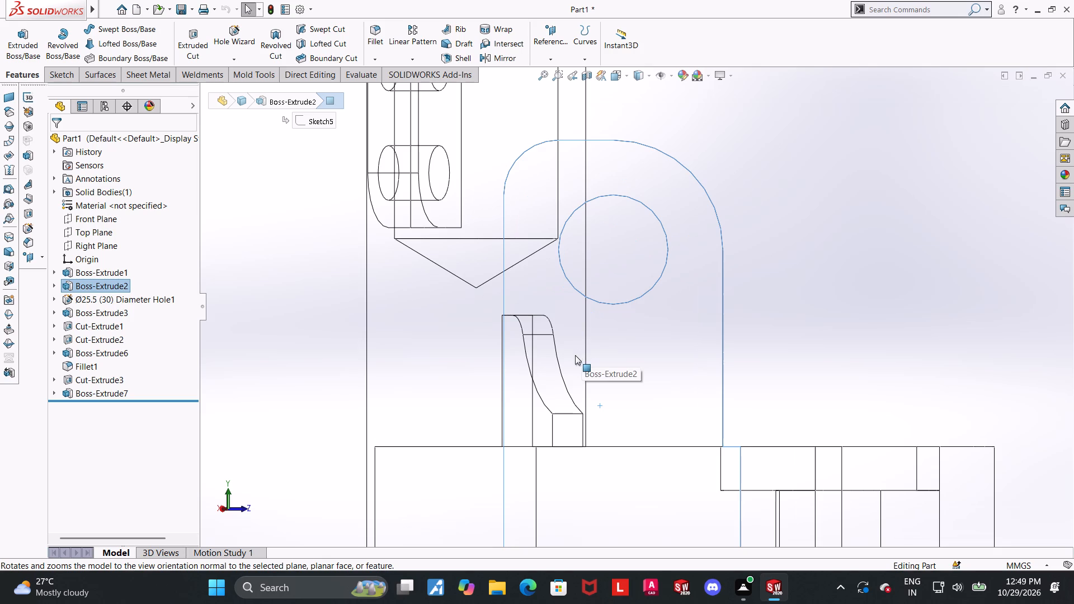
scroll(610, 357, "up", 1)
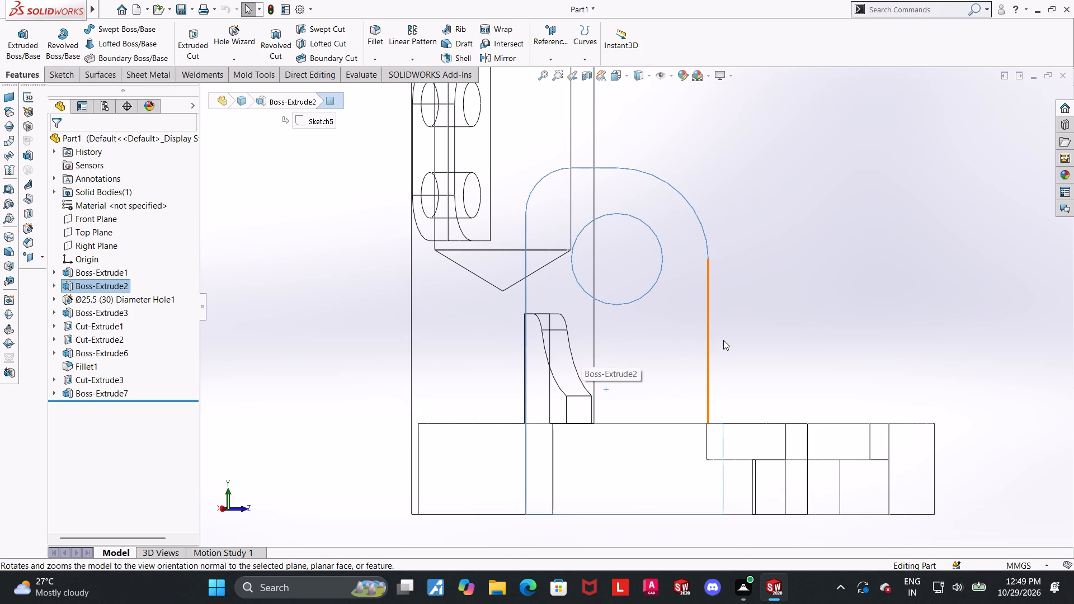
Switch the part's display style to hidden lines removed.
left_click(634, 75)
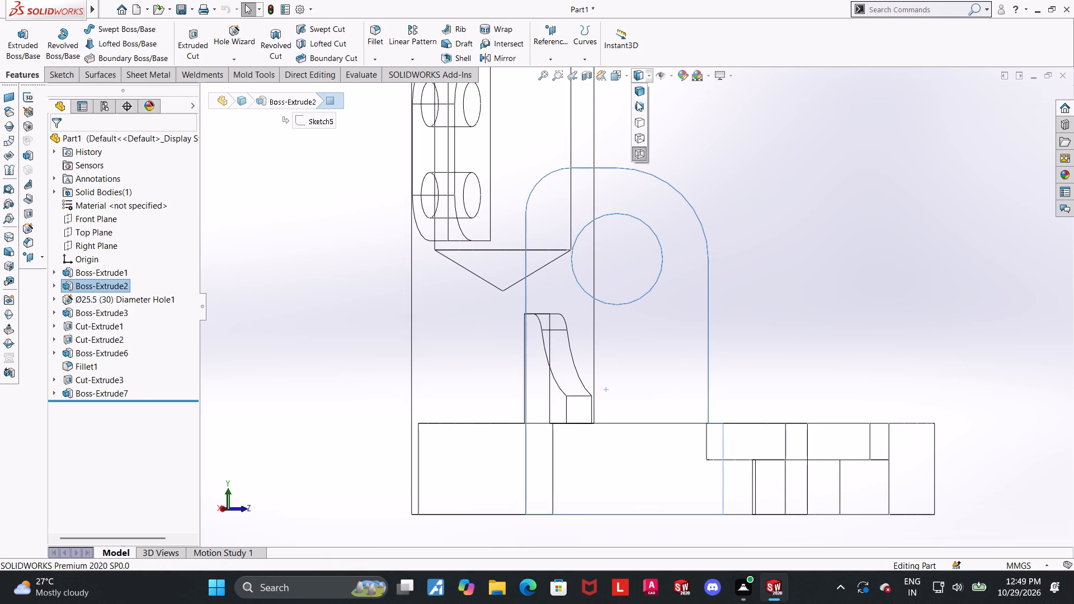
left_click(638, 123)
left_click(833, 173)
Measure the distance between the upright's flat top face and the base's top face.
scroll(793, 265, "up", 2)
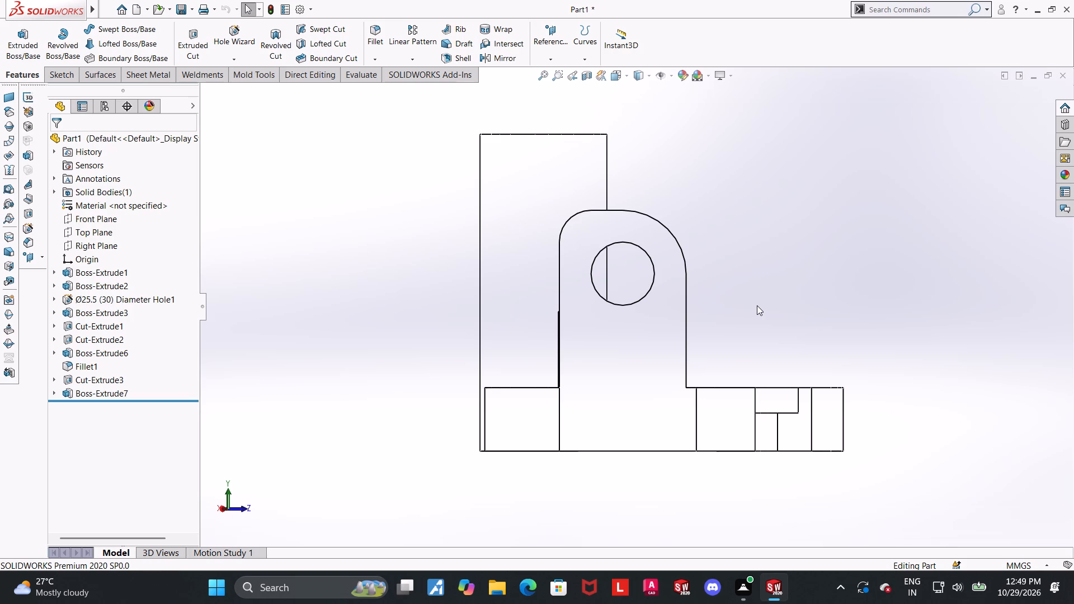
middle_click_drag(753, 304, 702, 383)
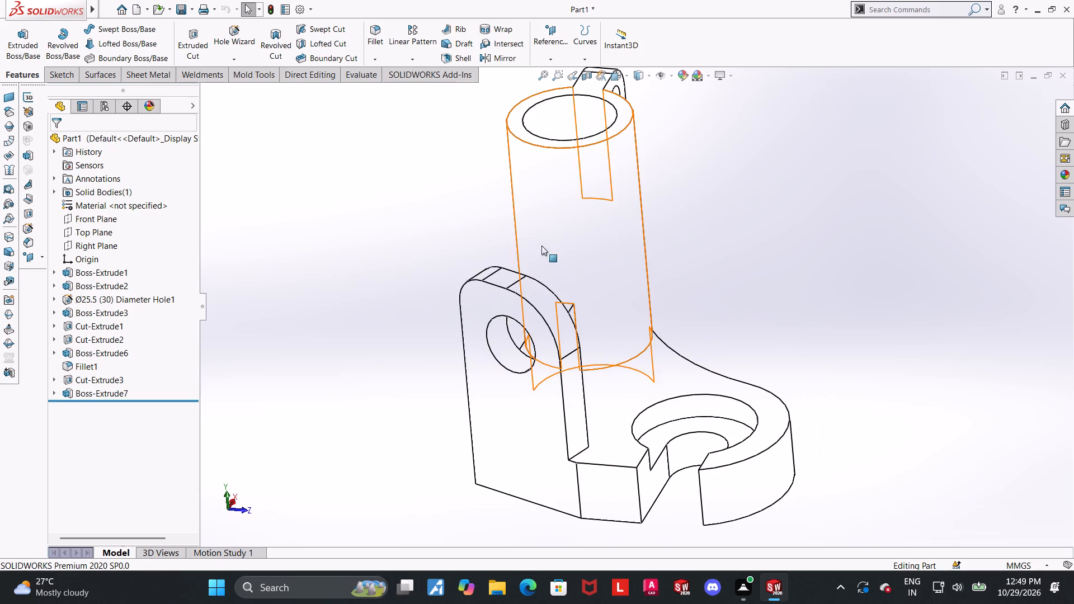
left_click(364, 77)
left_click(129, 37)
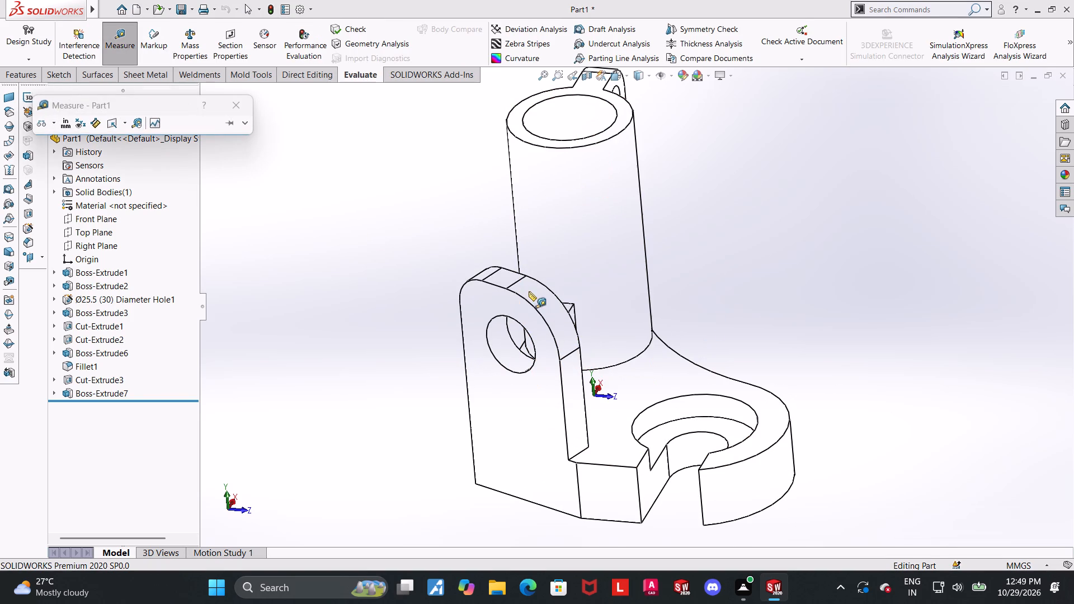
left_click(503, 274)
left_click(605, 454)
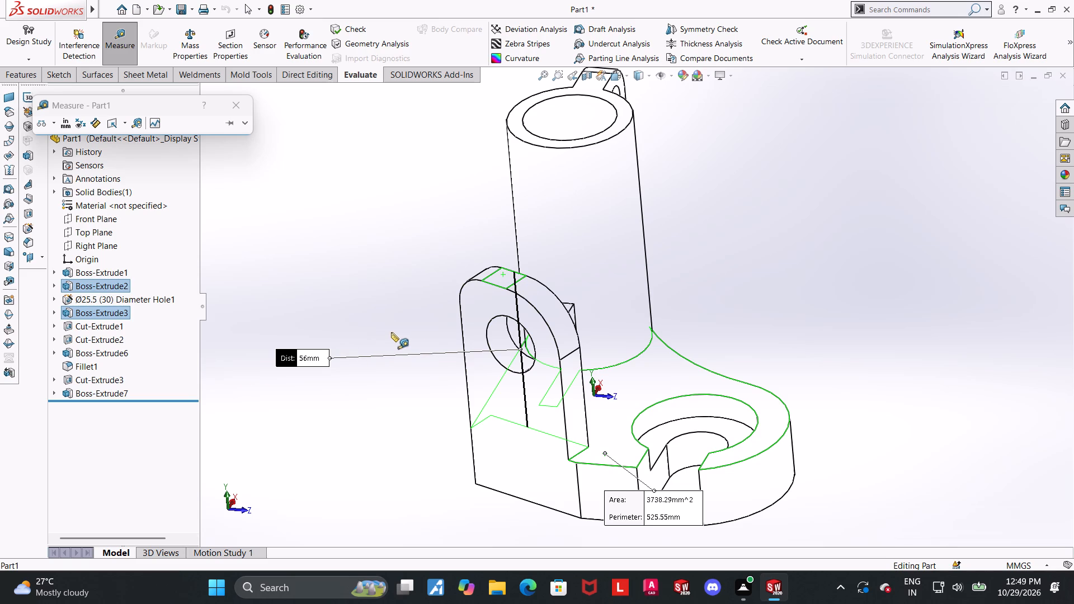
scroll(392, 339, "up", 1)
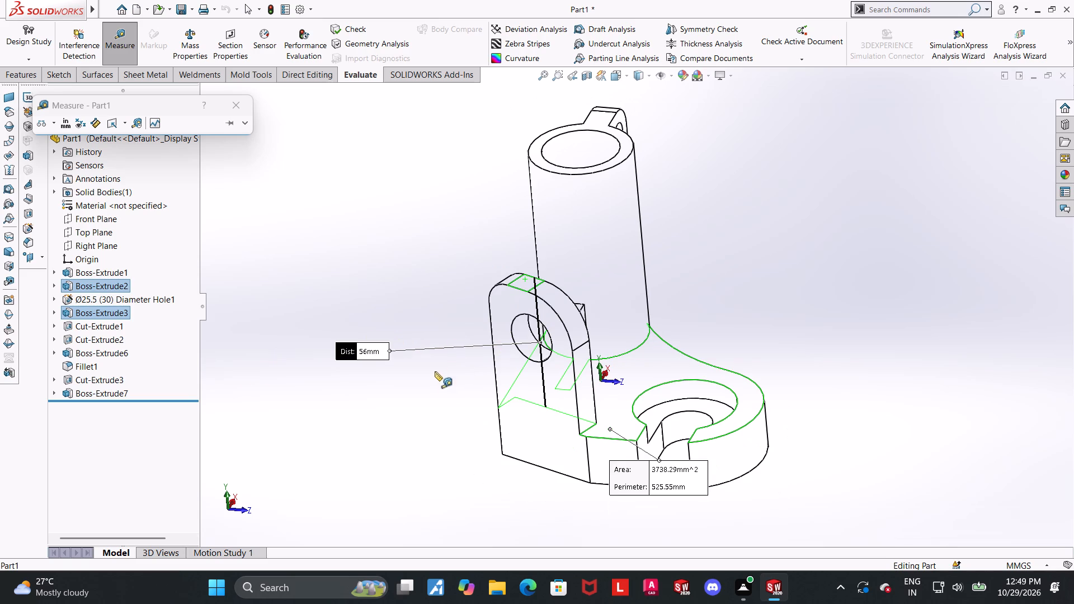
key("Escape")
Show the part in the isometric view with the Shaded With Edges display style.
key("ctrl+7")
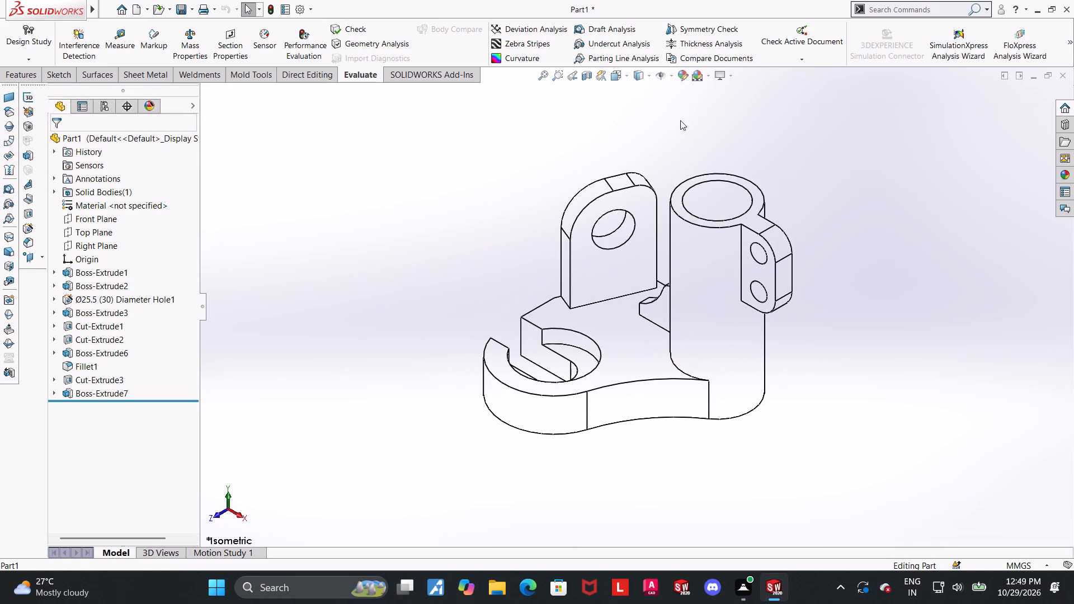
left_click(648, 74)
left_click(643, 89)
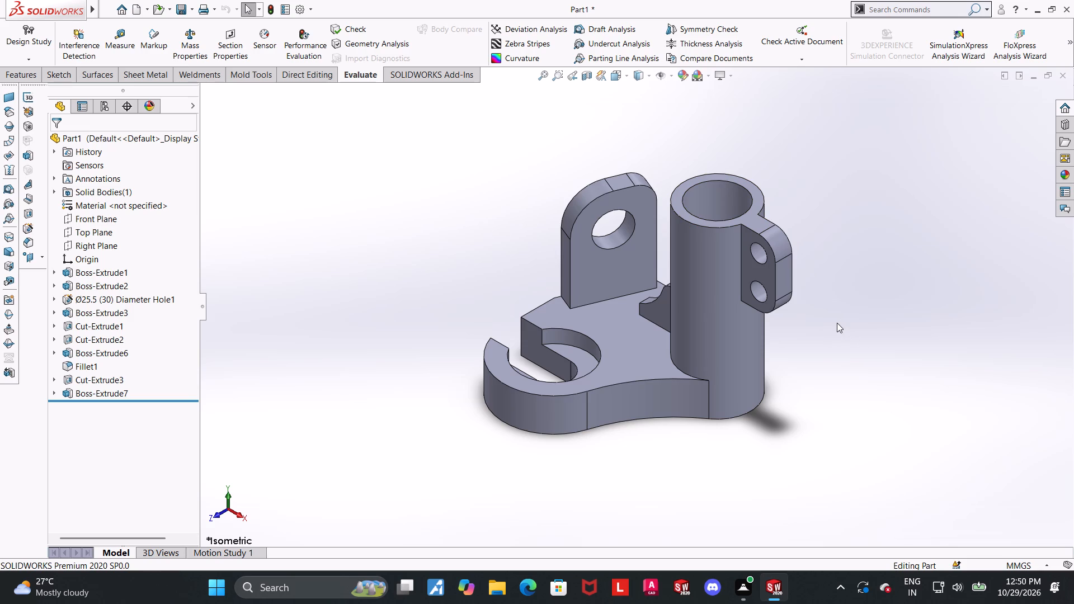
Examine the shaded part from several angles, checking the upright, rib, cylinder, side tab and slotted base.
middle_click_drag(803, 338, 848, 294)
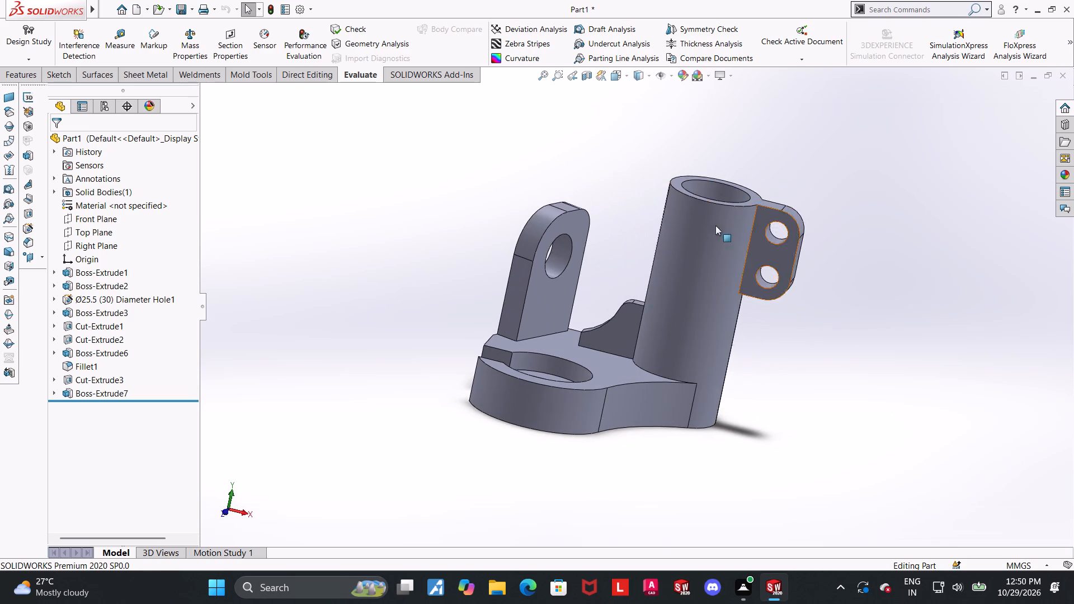
left_click(618, 71)
left_click(540, 297)
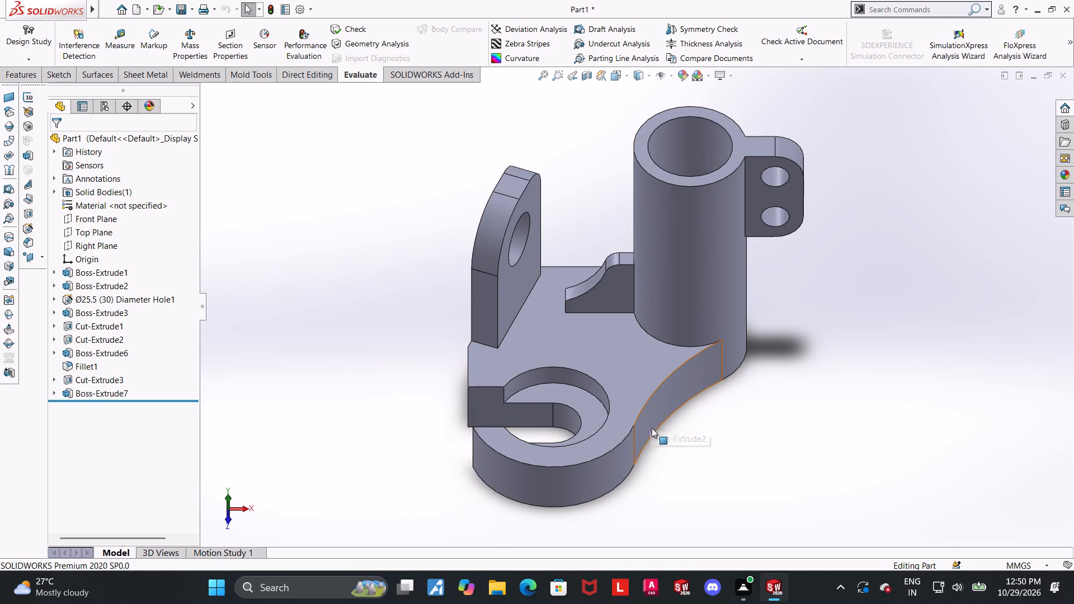
middle_click_drag(636, 430, 572, 386)
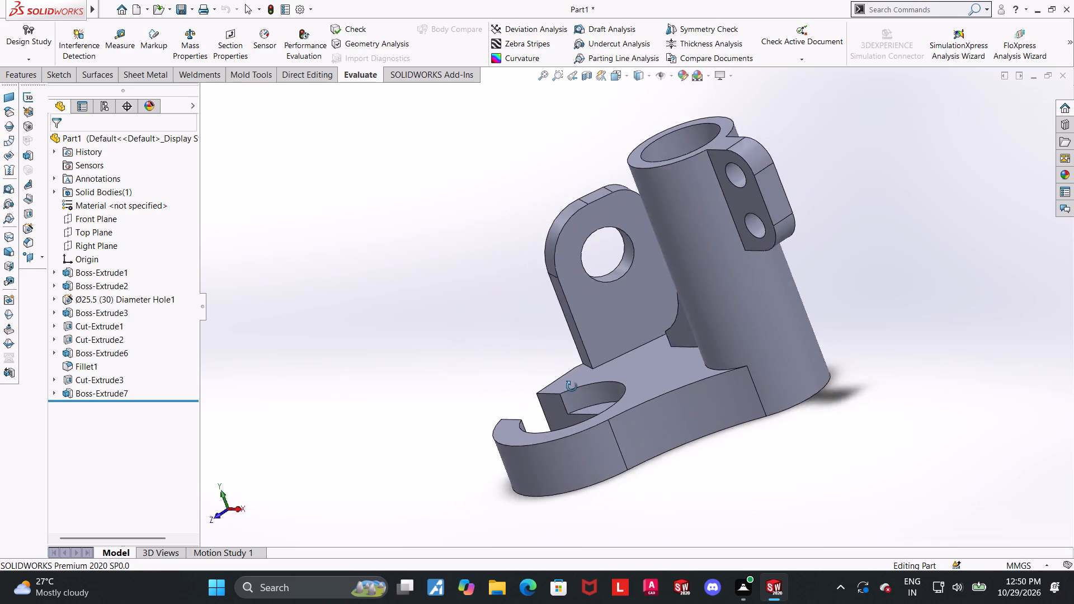
middle_click_drag(572, 386, 614, 381)
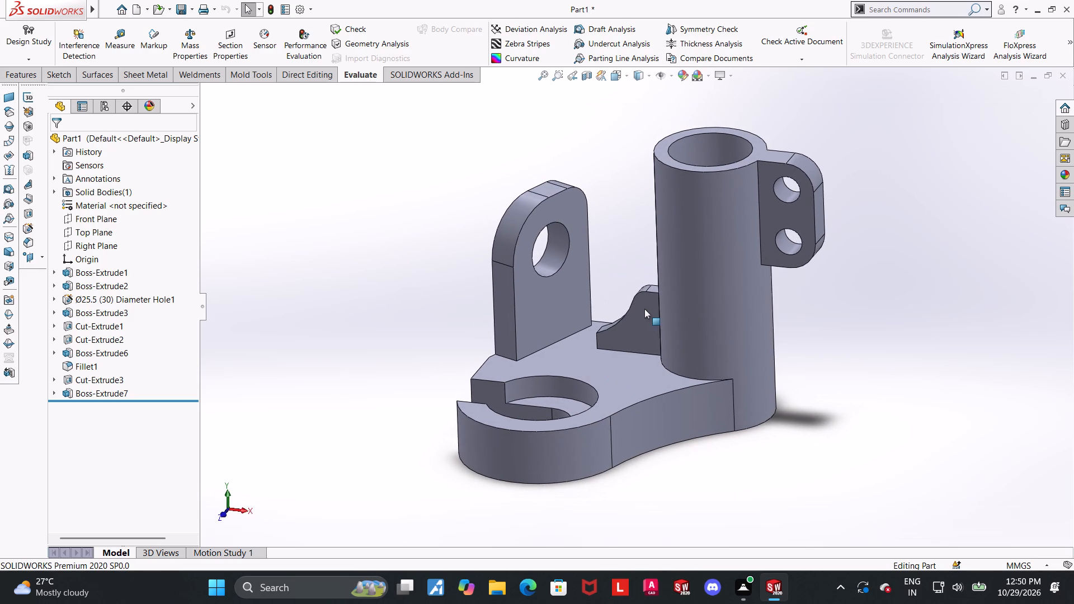
scroll(644, 309, "down", 1)
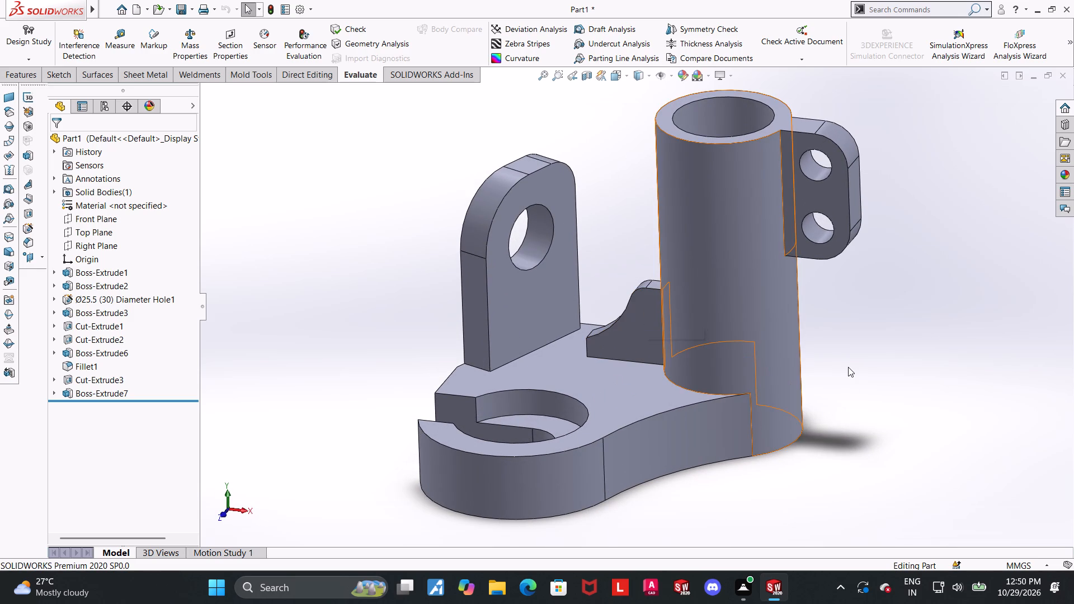
scroll(845, 339, "up", 2)
scroll(677, 302, "down", 1)
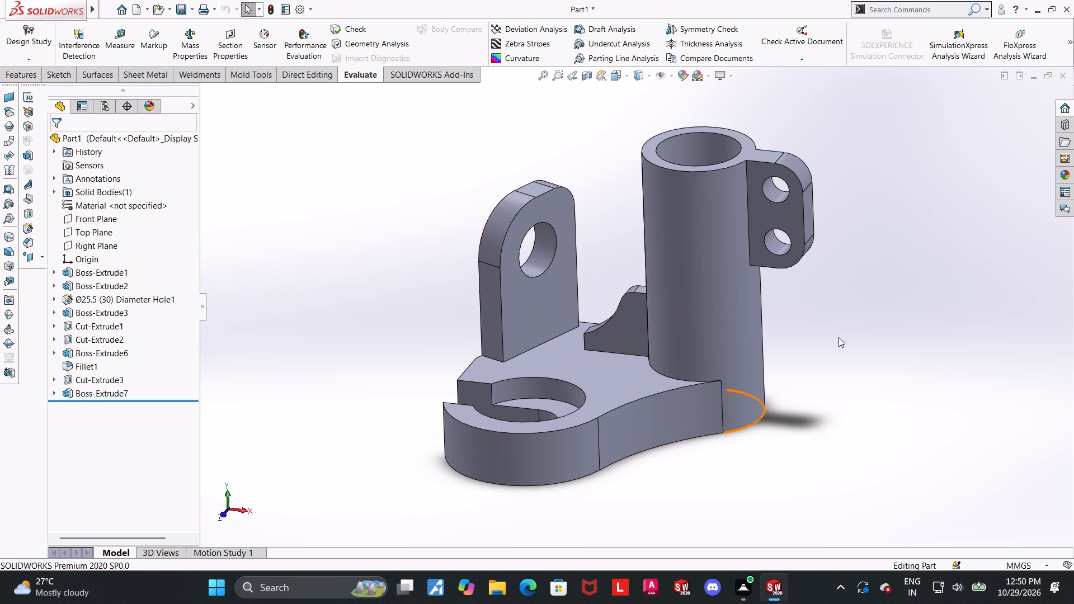
middle_click_drag(783, 339, 789, 287)
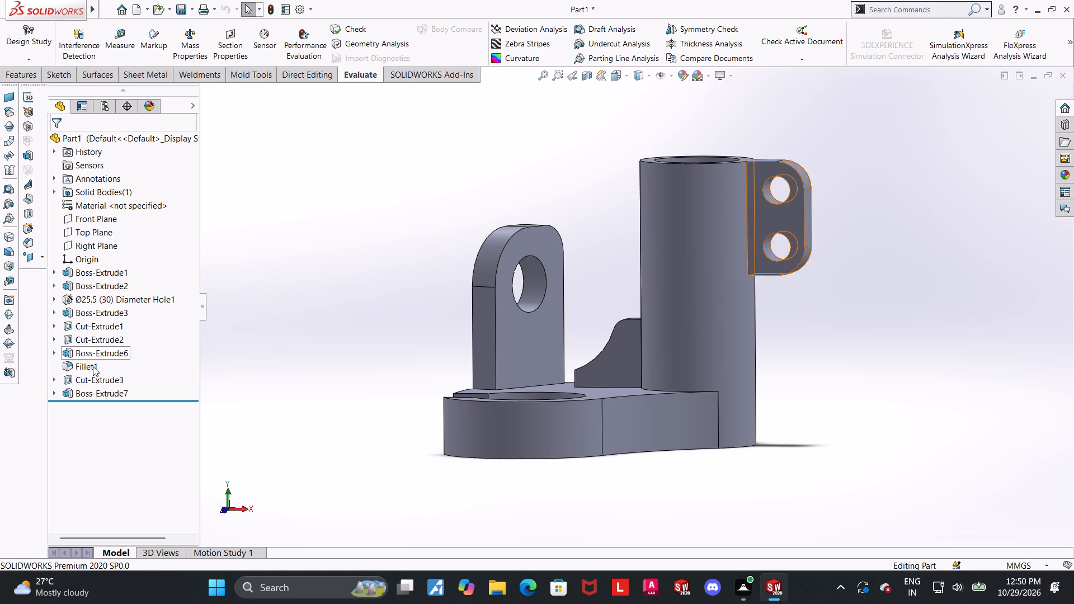
Open the rib's profile sketch for editing.
left_click(54, 391)
left_click(77, 402)
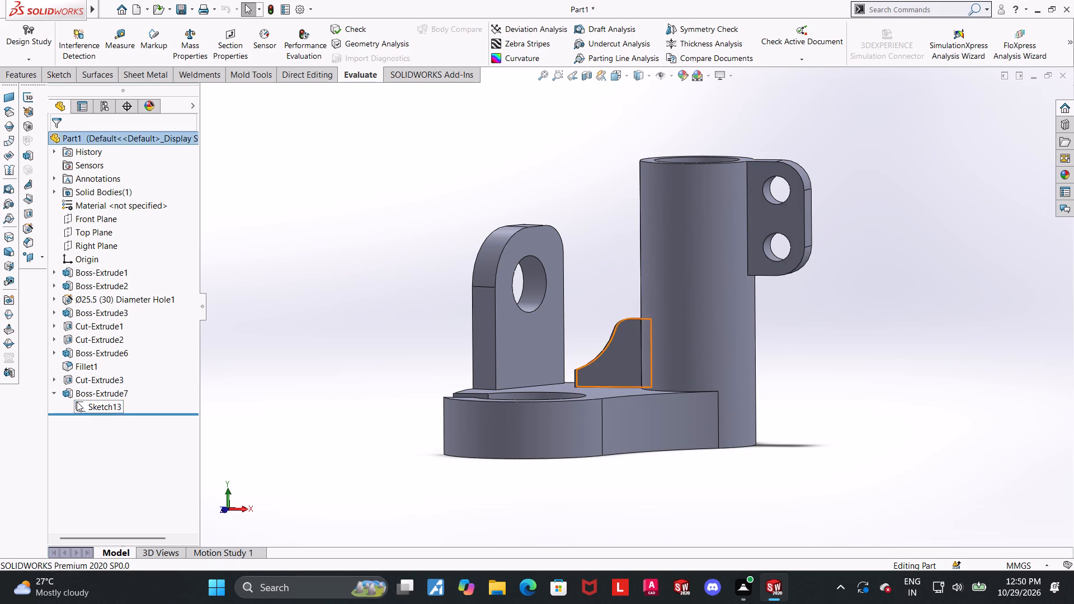
left_click(86, 373)
left_click(101, 402)
left_click(134, 387)
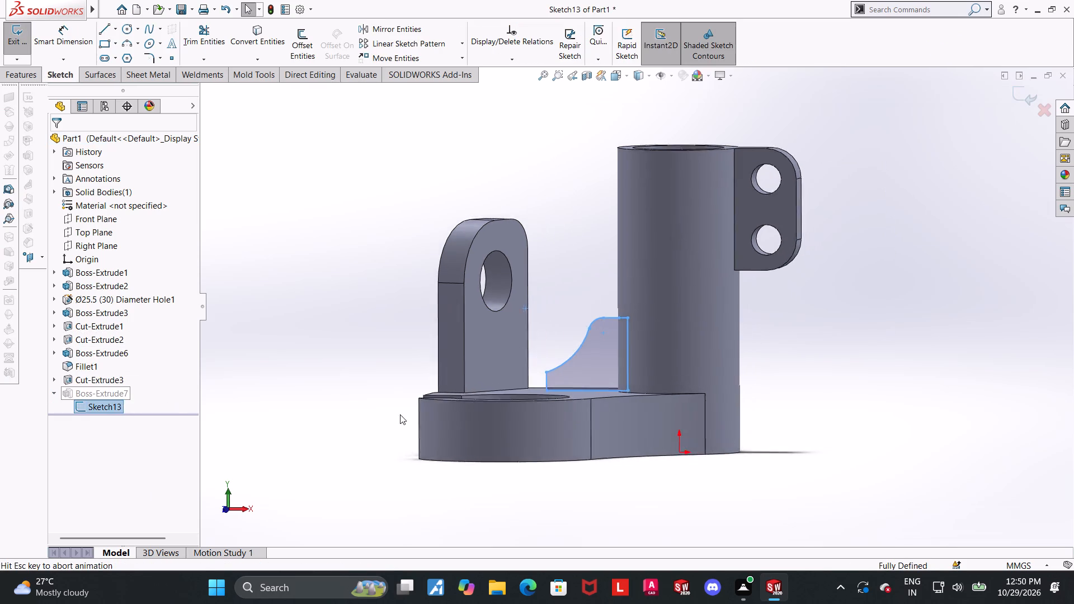
left_click(812, 397)
scroll(619, 284, "down", 3)
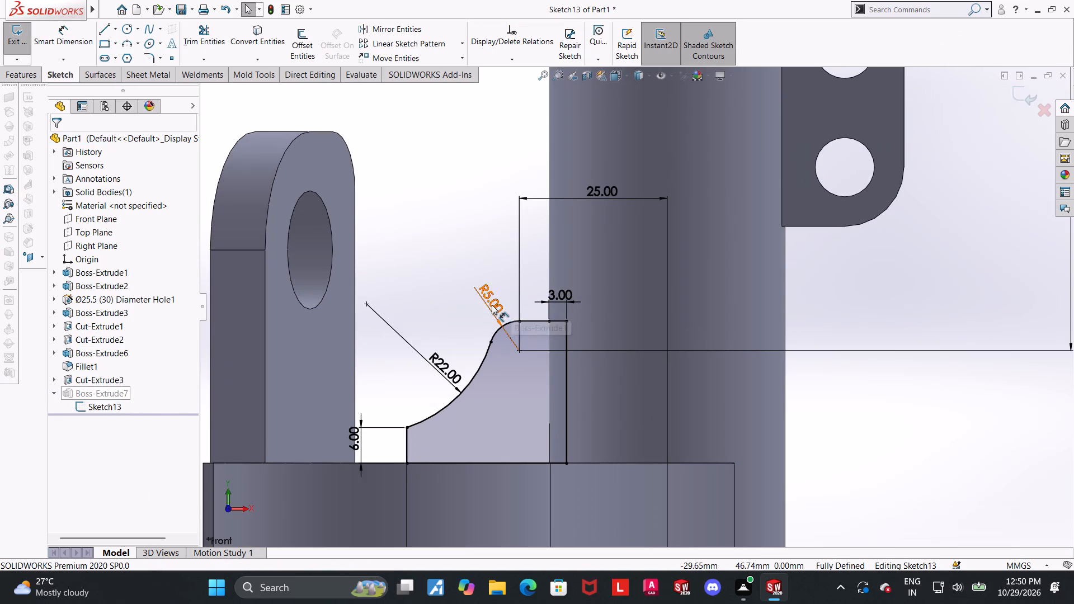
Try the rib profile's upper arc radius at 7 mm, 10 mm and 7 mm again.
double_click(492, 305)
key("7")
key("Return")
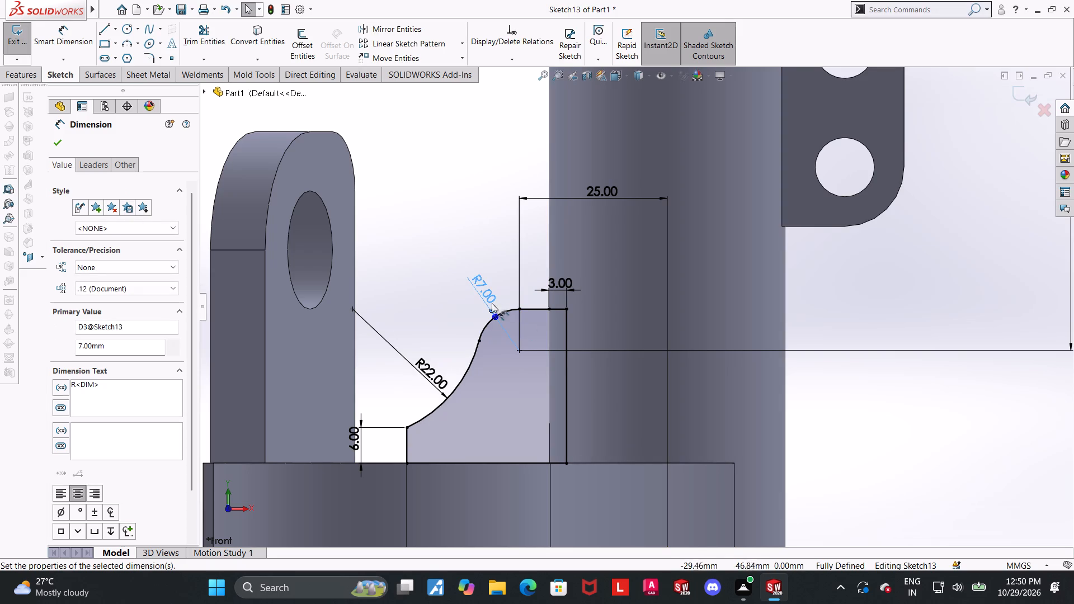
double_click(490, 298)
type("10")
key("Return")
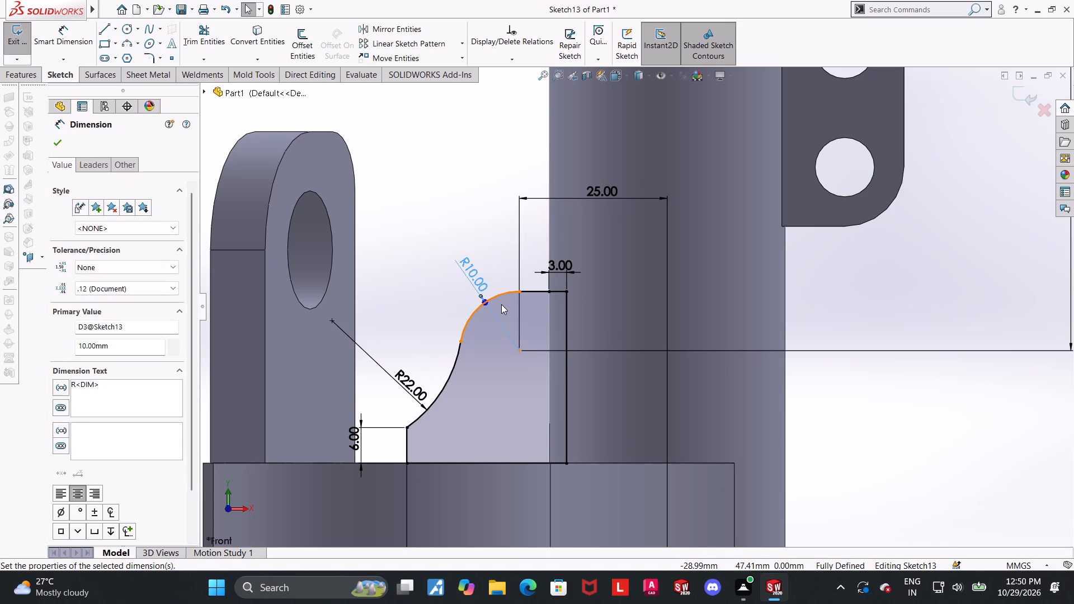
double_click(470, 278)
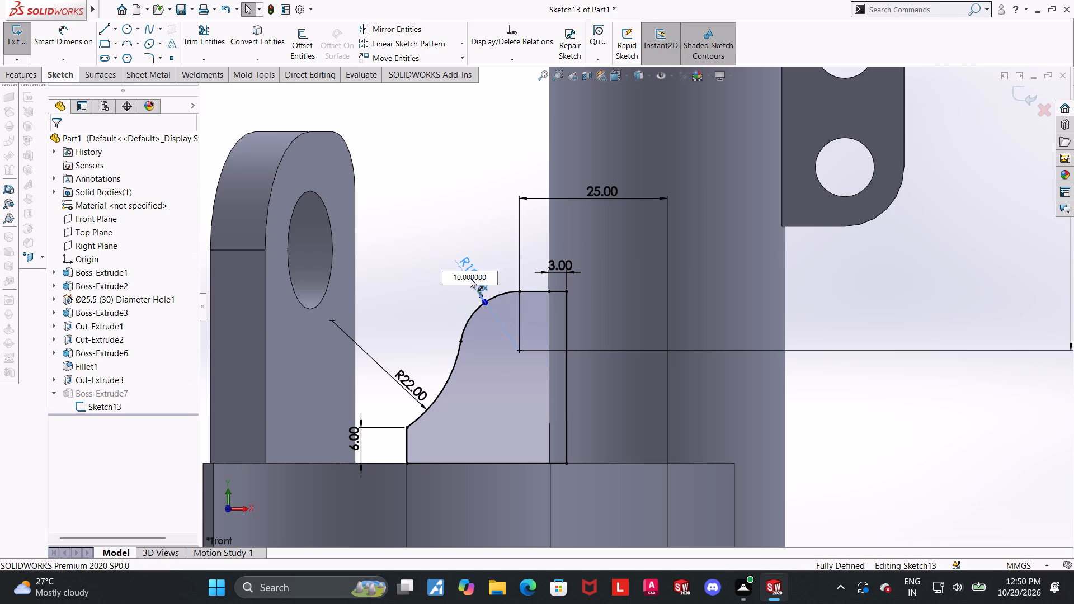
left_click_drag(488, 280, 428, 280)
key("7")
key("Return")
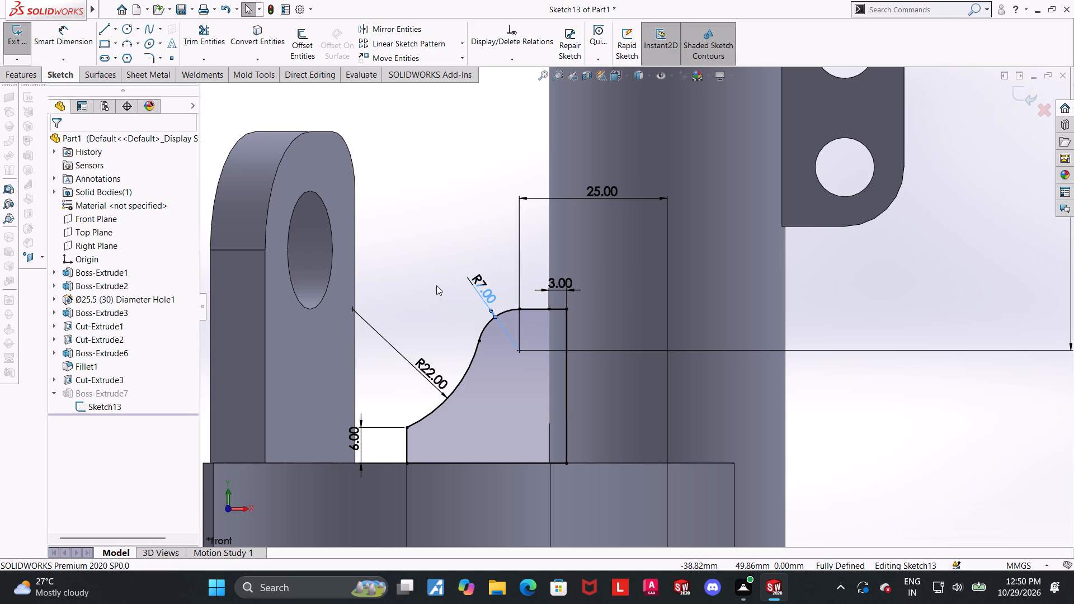
Set the rib profile's upper arc radius to 5 mm.
double_click(485, 286)
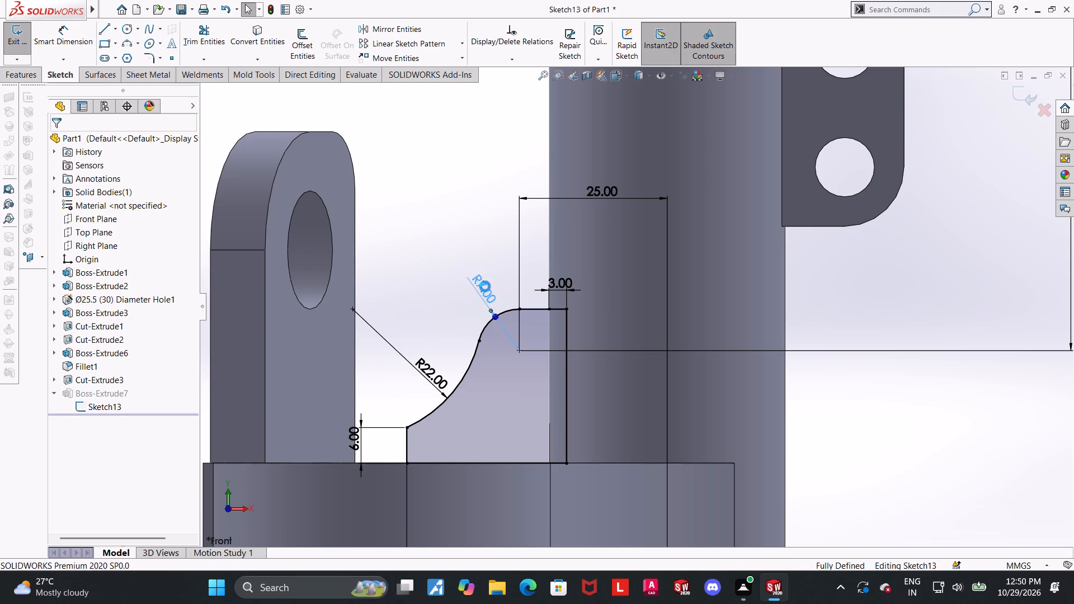
key("5")
key("Return")
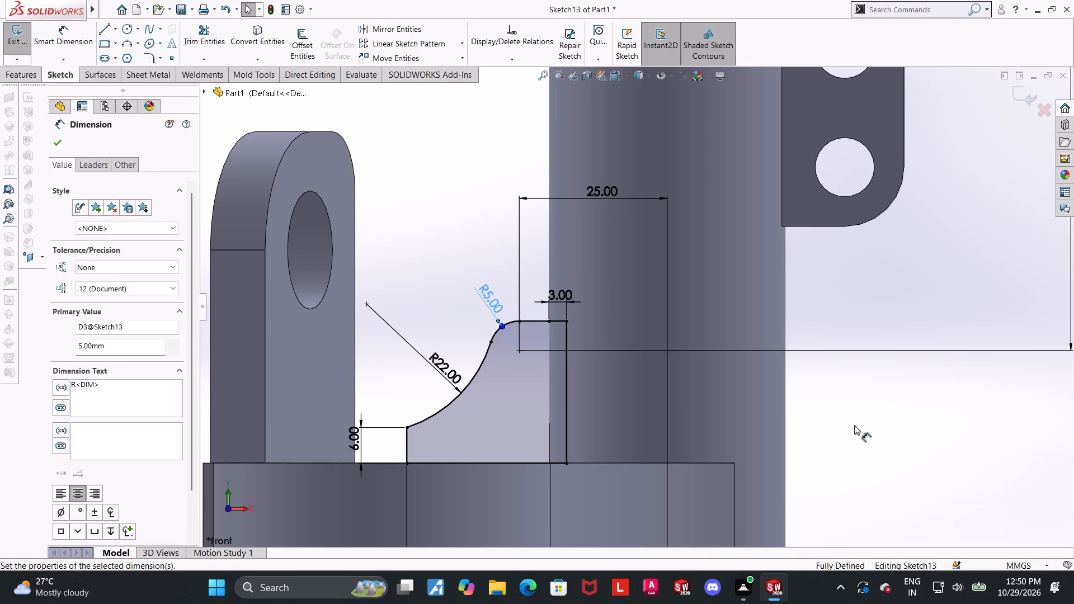
left_click(885, 407)
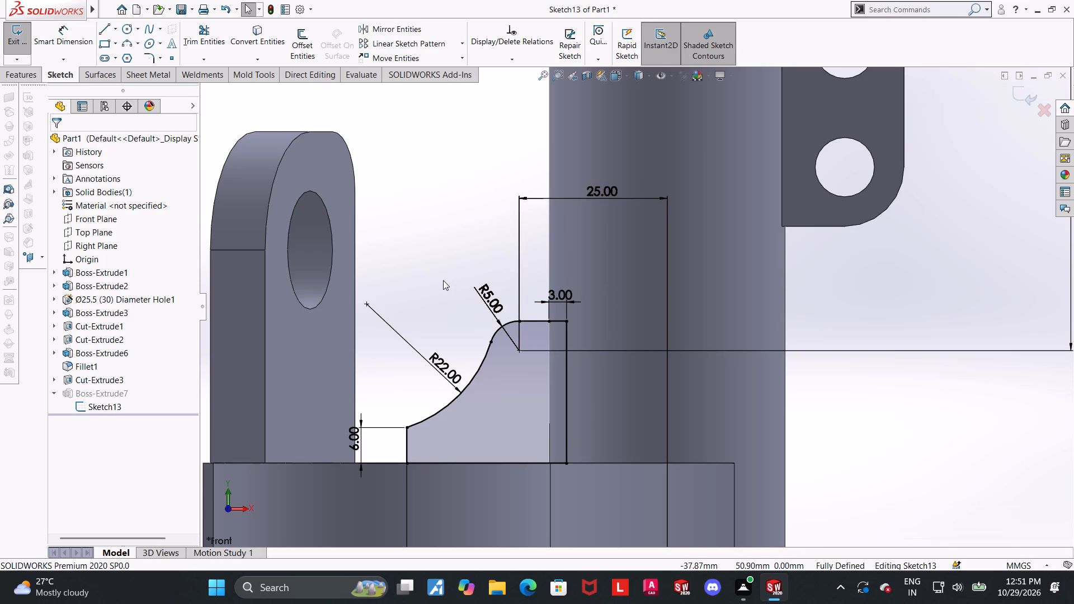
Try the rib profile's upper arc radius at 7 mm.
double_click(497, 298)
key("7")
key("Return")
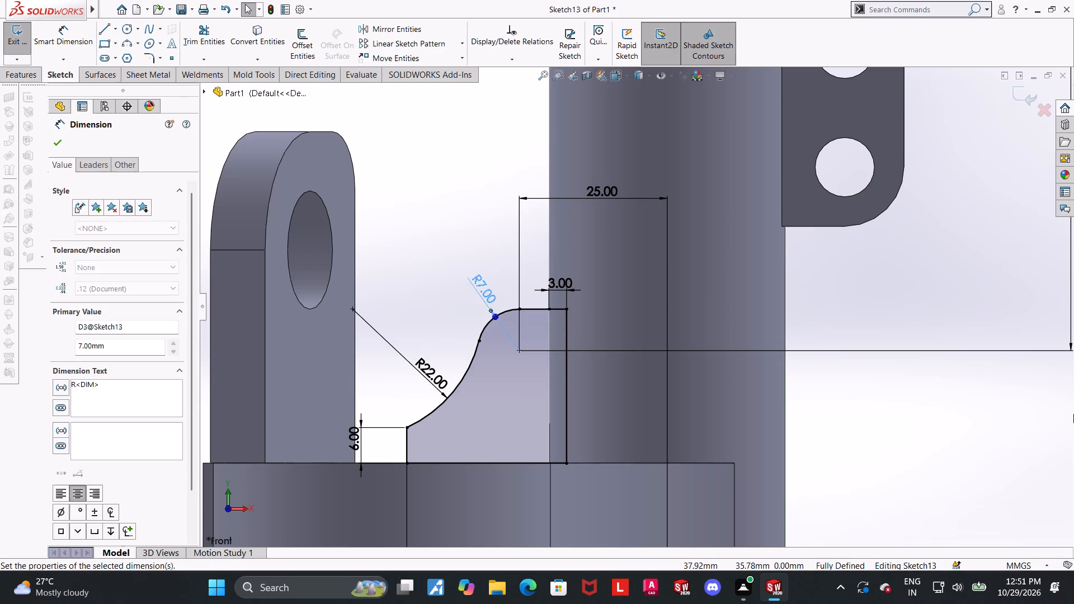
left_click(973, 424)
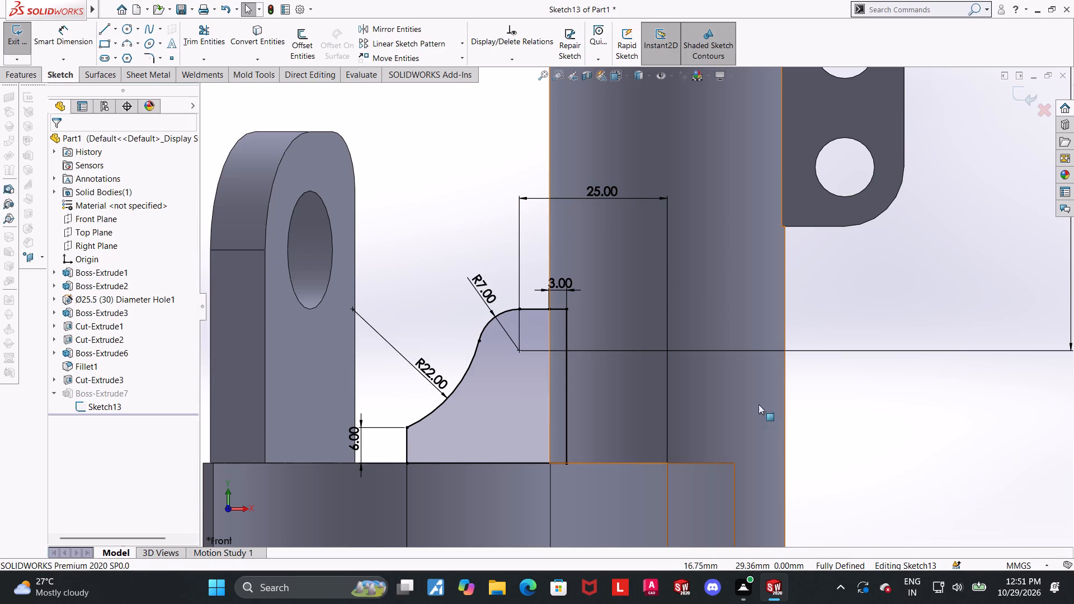
Set the rib profile's upper arc radius to 5 mm and exit the sketch to rebuild the rib.
double_click(476, 290)
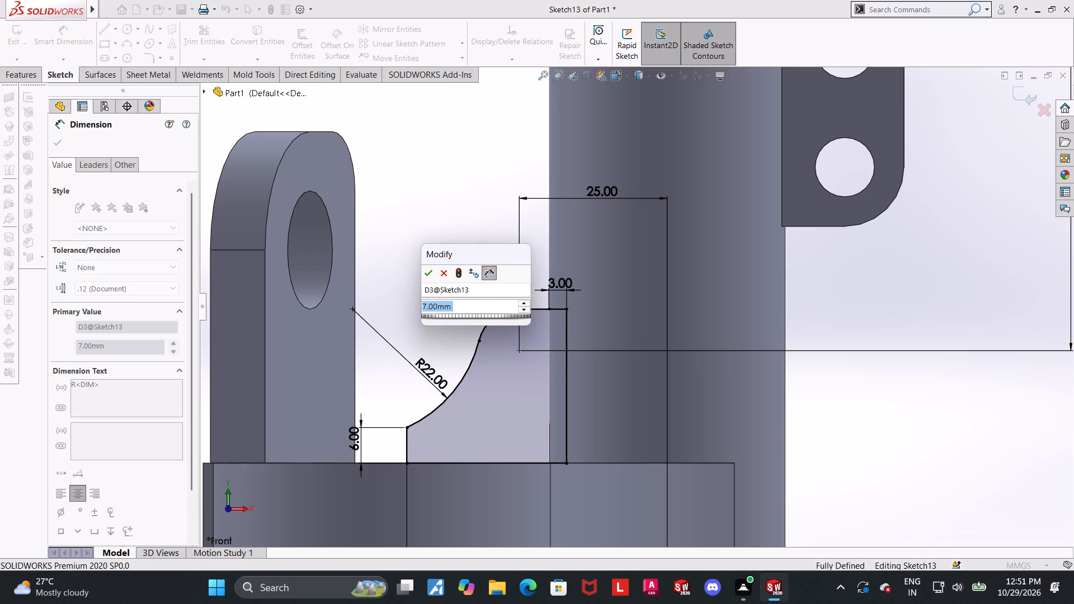
key("5")
key("Return")
left_click(987, 430)
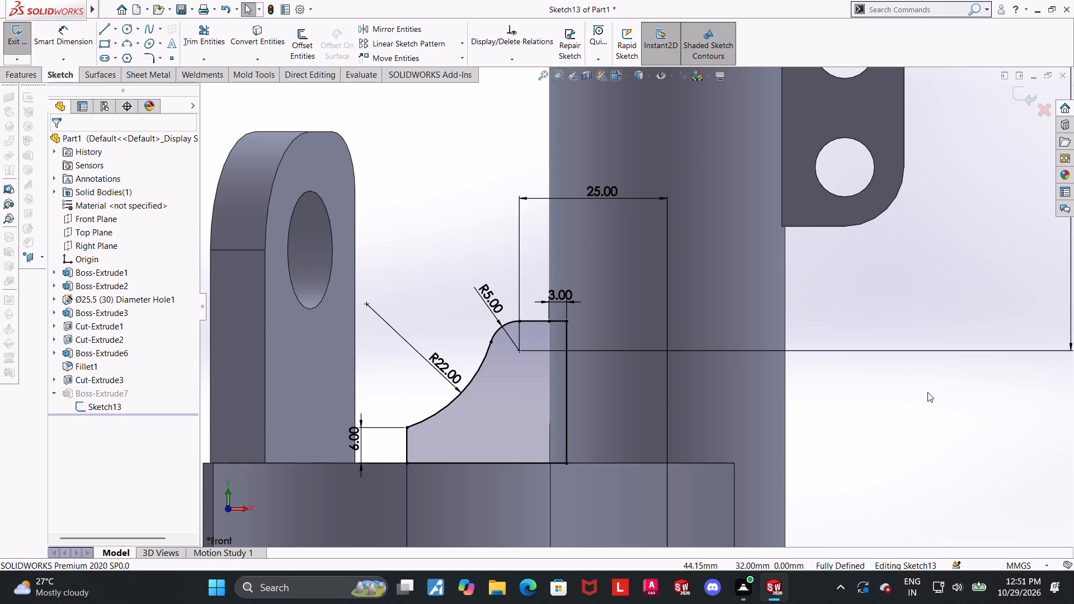
left_click(1026, 90)
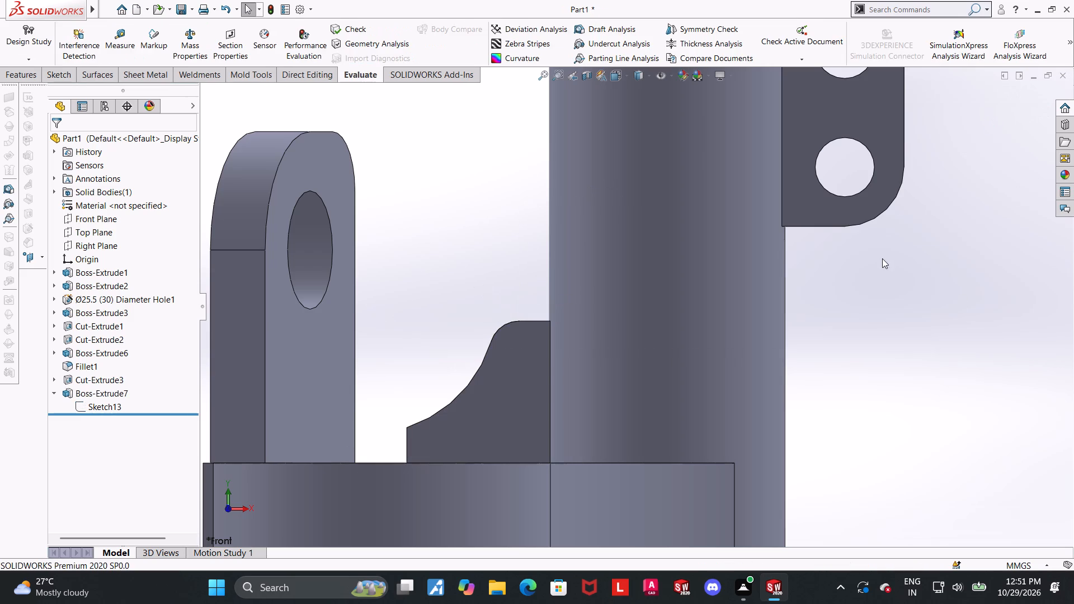
Examine the rebuilt part in isometric and rotated views, checking the rib against the upright, cylinder, side tab and slotted base.
key("ctrl+7")
scroll(837, 385, "up", 1)
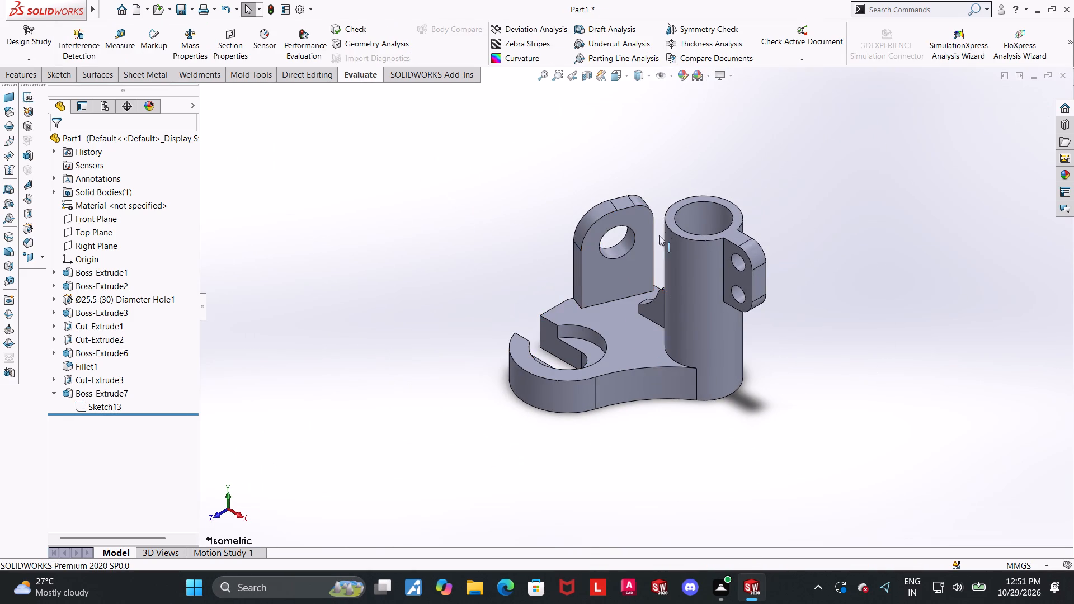
scroll(665, 232, "down", 2)
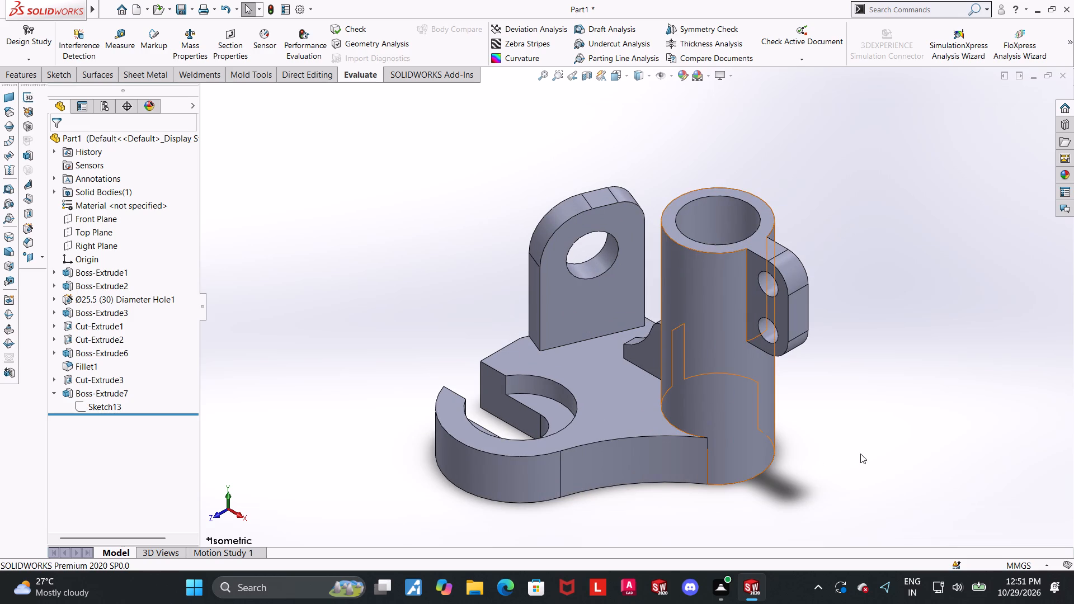
middle_click_drag(794, 391, 847, 352)
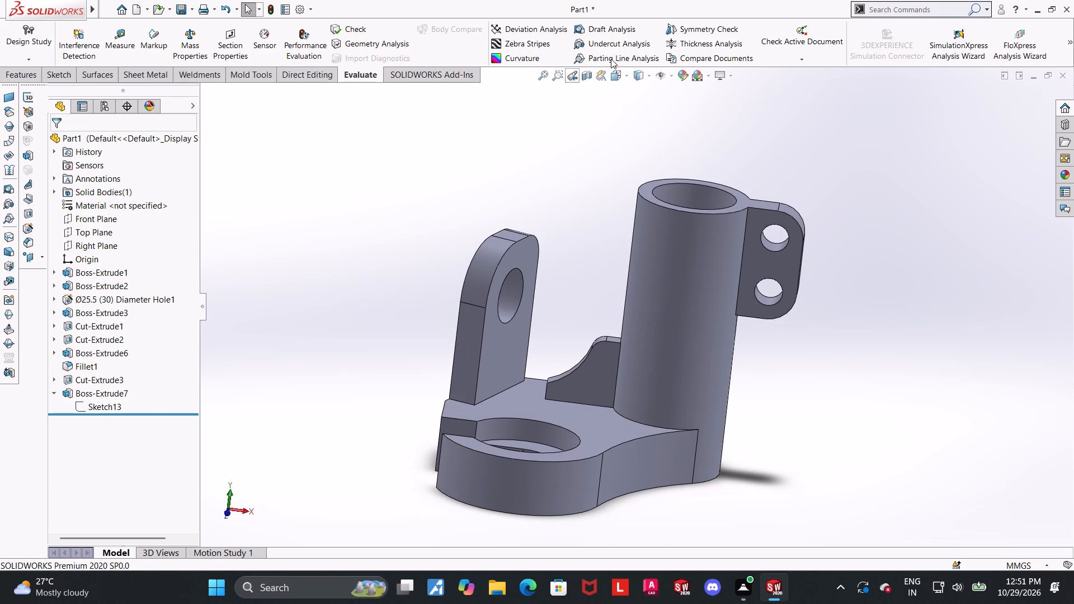
left_click(617, 73)
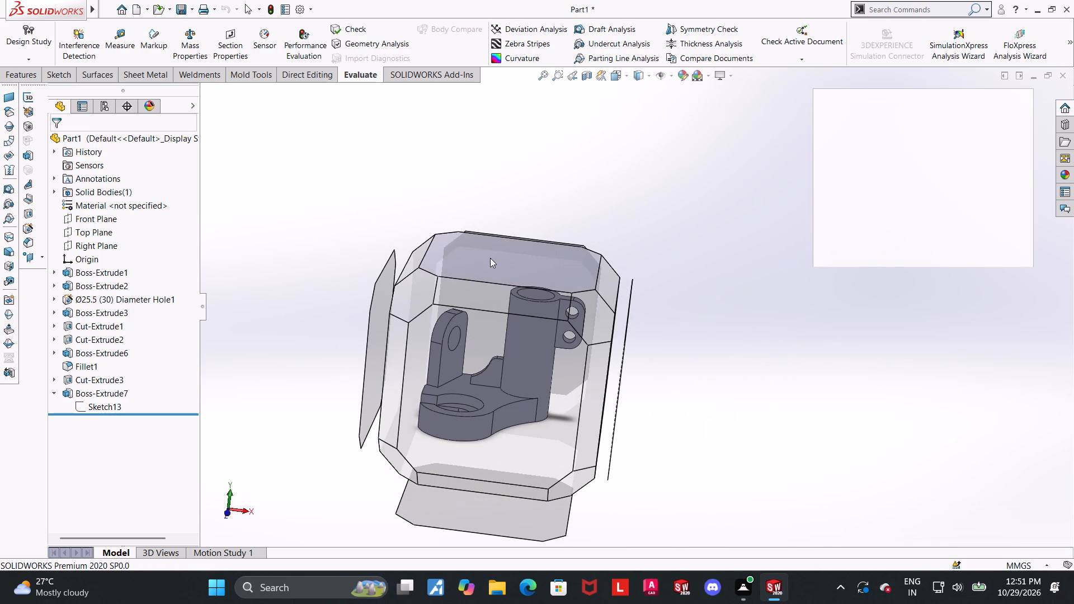
left_click(582, 318)
middle_click_drag(595, 329, 662, 385)
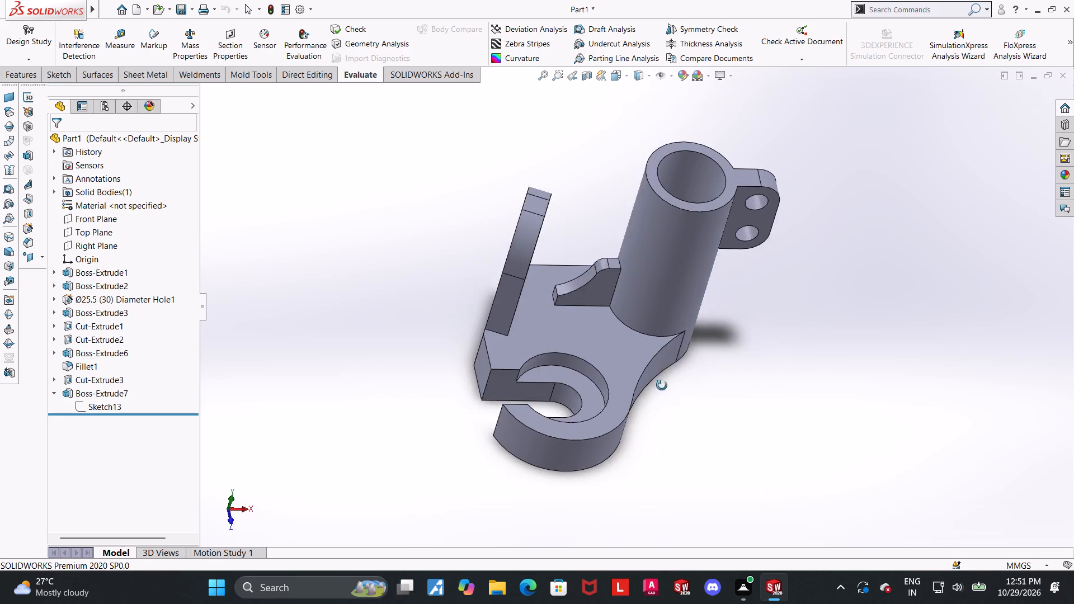
middle_click_drag(662, 385, 648, 351)
middle_click_drag(632, 272, 615, 266)
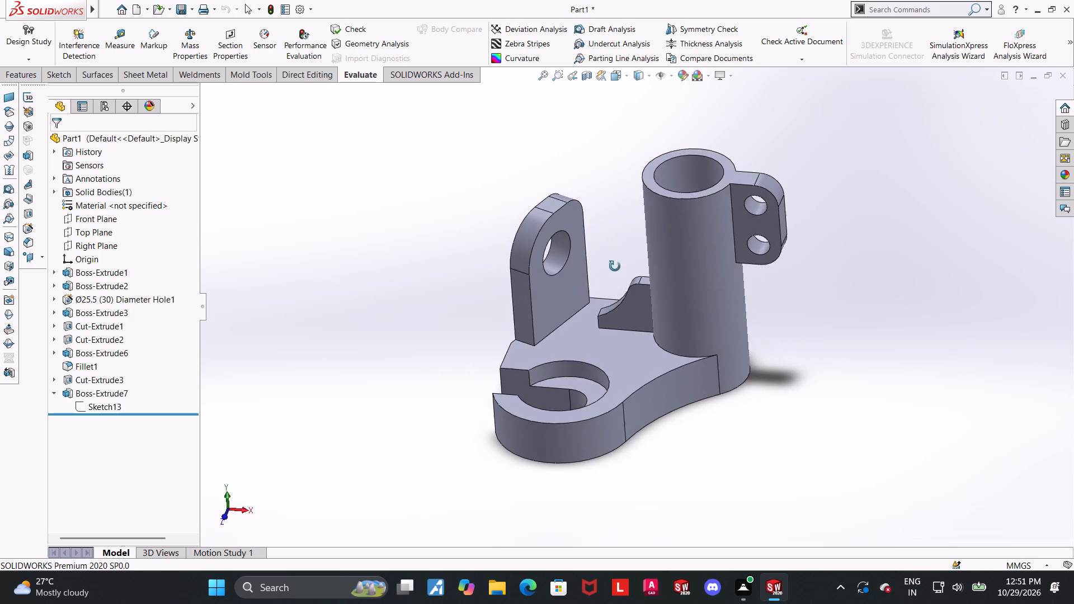
middle_click_drag(615, 266, 616, 241)
scroll(602, 226, "down", 2)
scroll(775, 305, "up", 3)
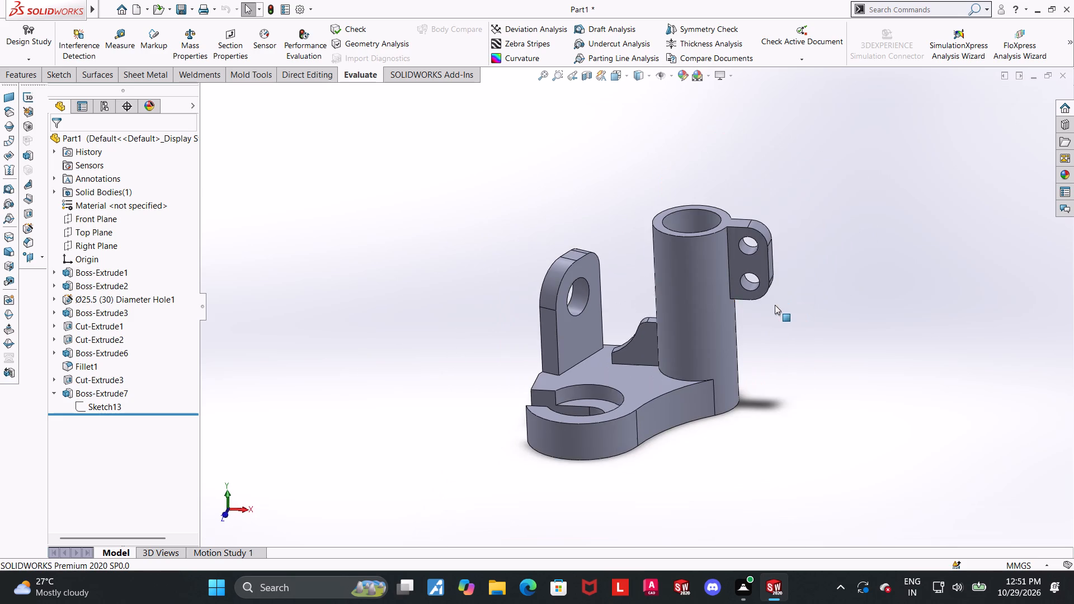
middle_click_drag(741, 303, 742, 291)
scroll(661, 276, "down", 3)
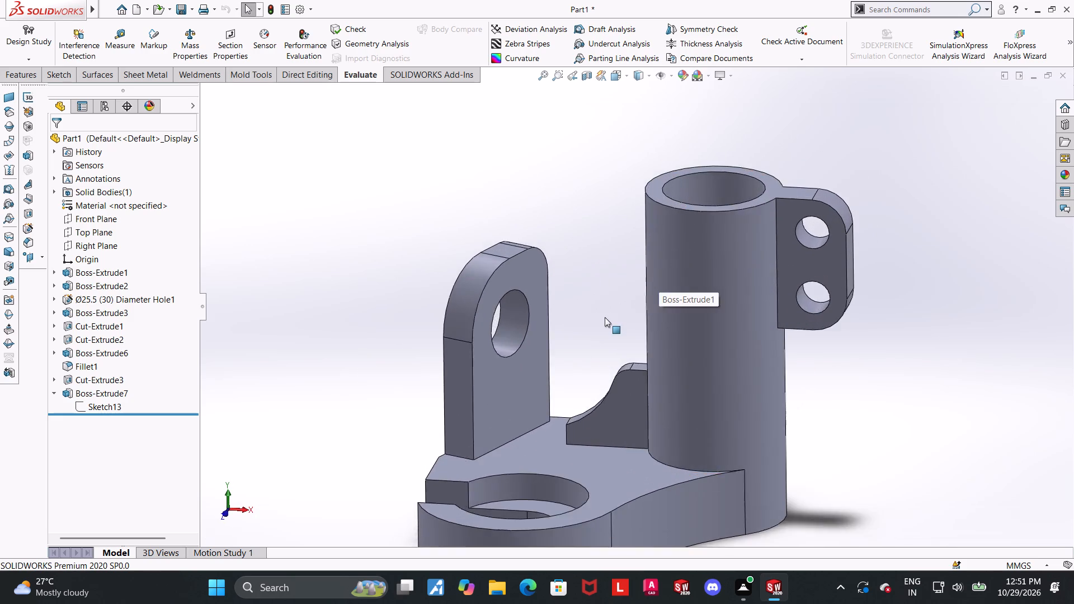
scroll(604, 318, "up", 3)
scroll(602, 336, "down", 2)
middle_click_drag(603, 349, 604, 372)
scroll(602, 375, "up", 2)
scroll(604, 384, "down", 1)
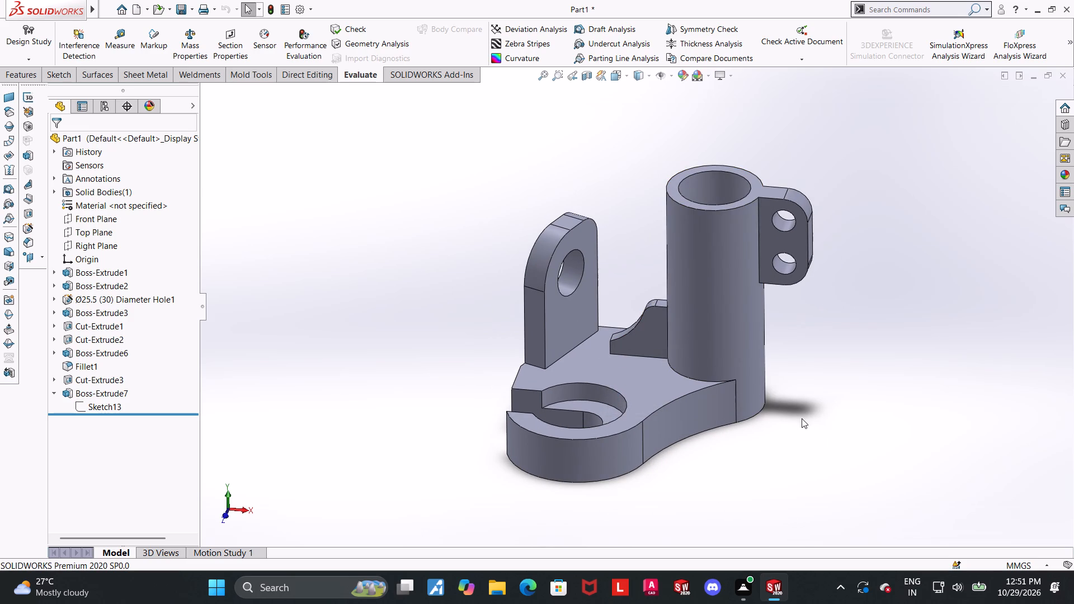
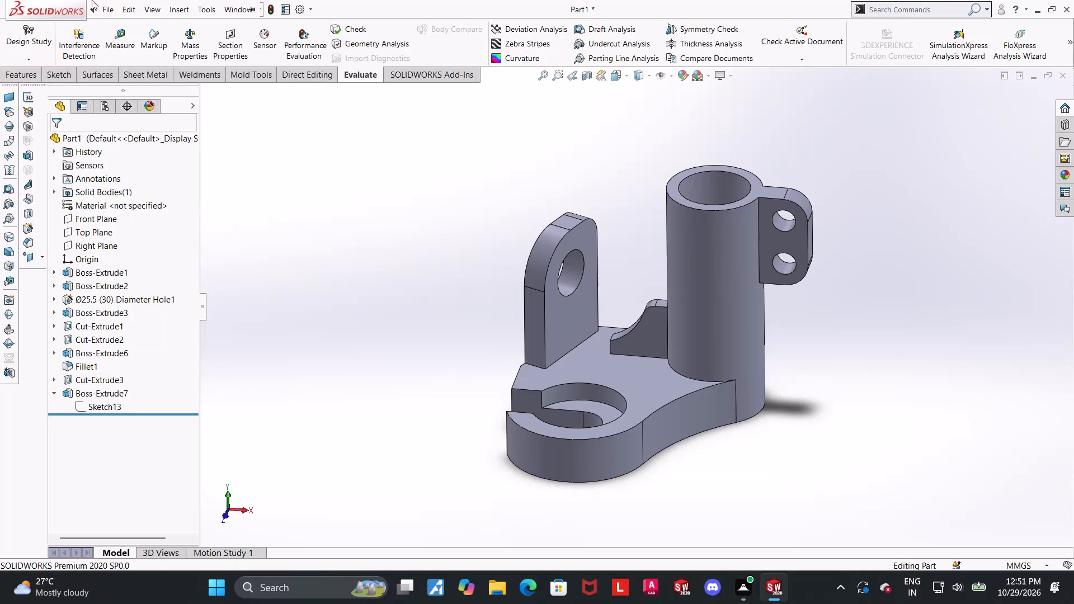
Save the part in the Downloads folder as a SOLIDWORKS part named "bifurcated column shackle".
left_click(131, 157)
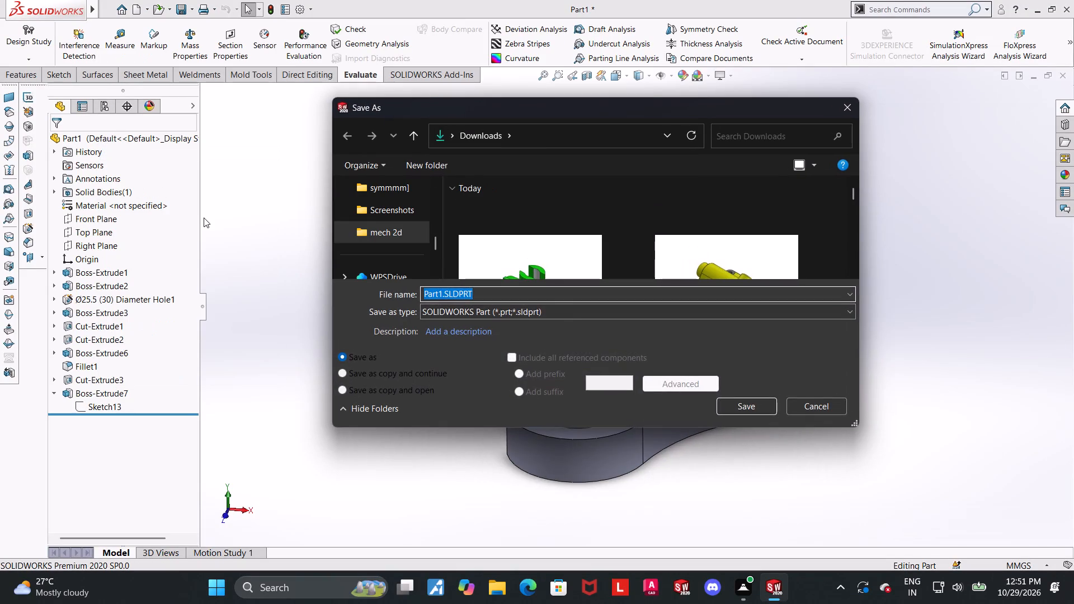
type("bifurcated colum")
key("space")
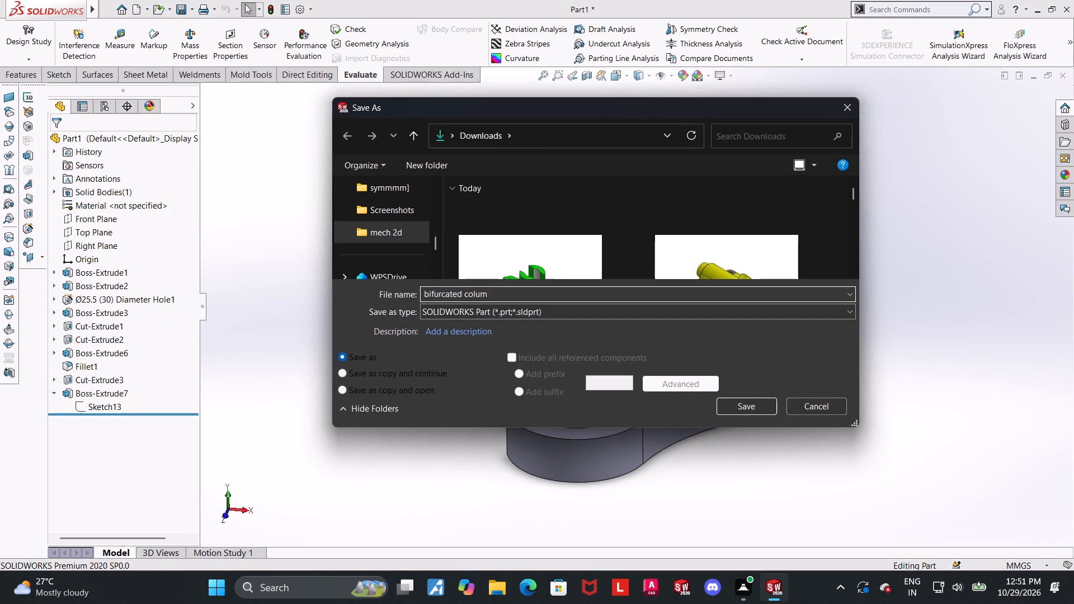
key("BackSpace")
key("space")
key("BackSpace")
type("n shackle")
key("Return")
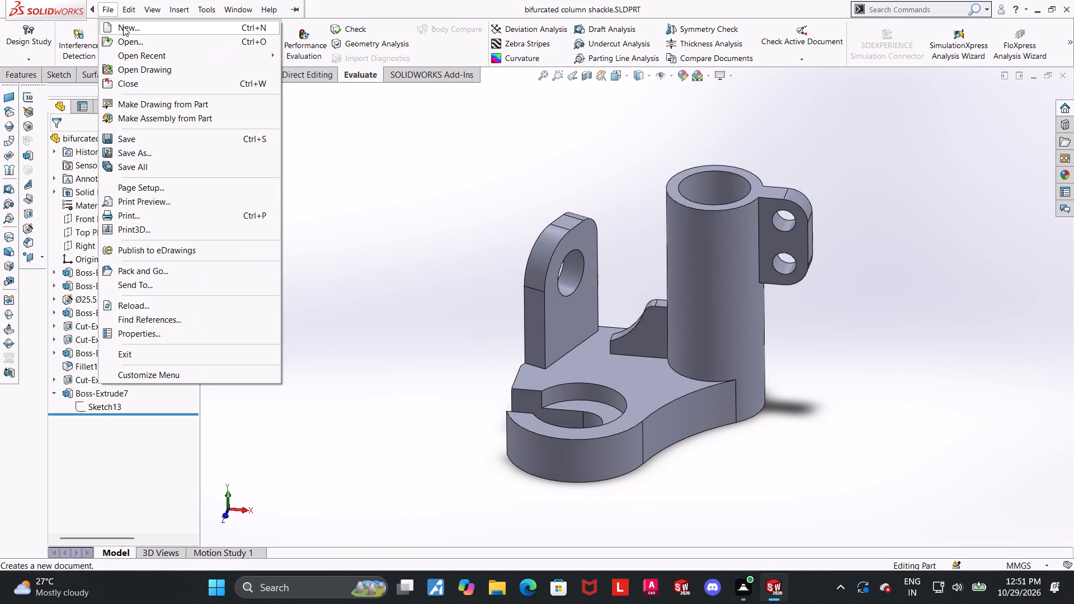
Save a copy of the part as an Adobe PDF named "bifurcated column shackle" in the Downloads folder.
left_click(143, 149)
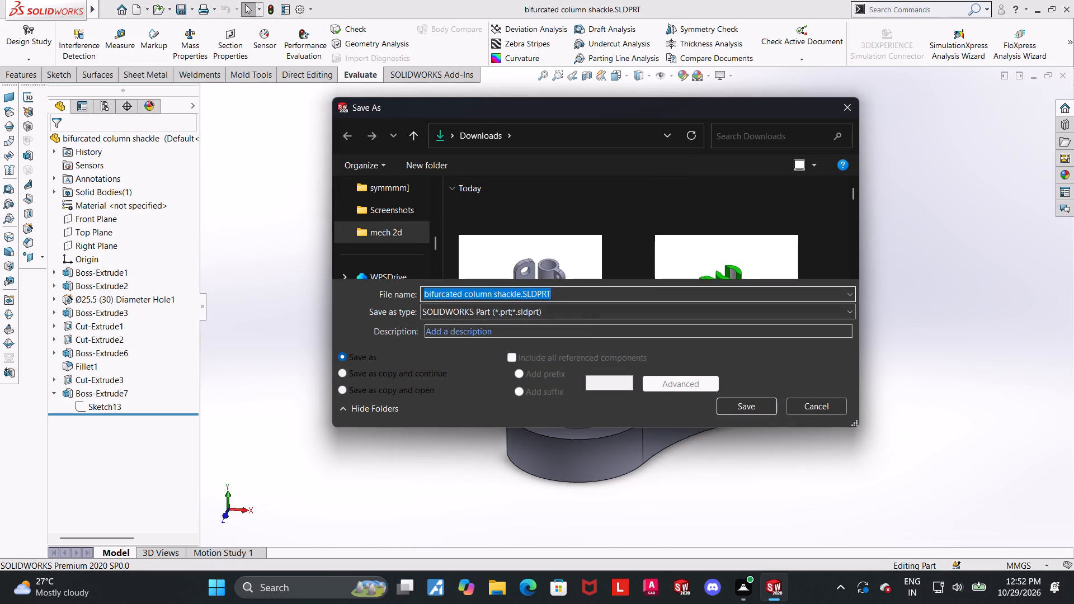
left_click(580, 316)
left_click(571, 79)
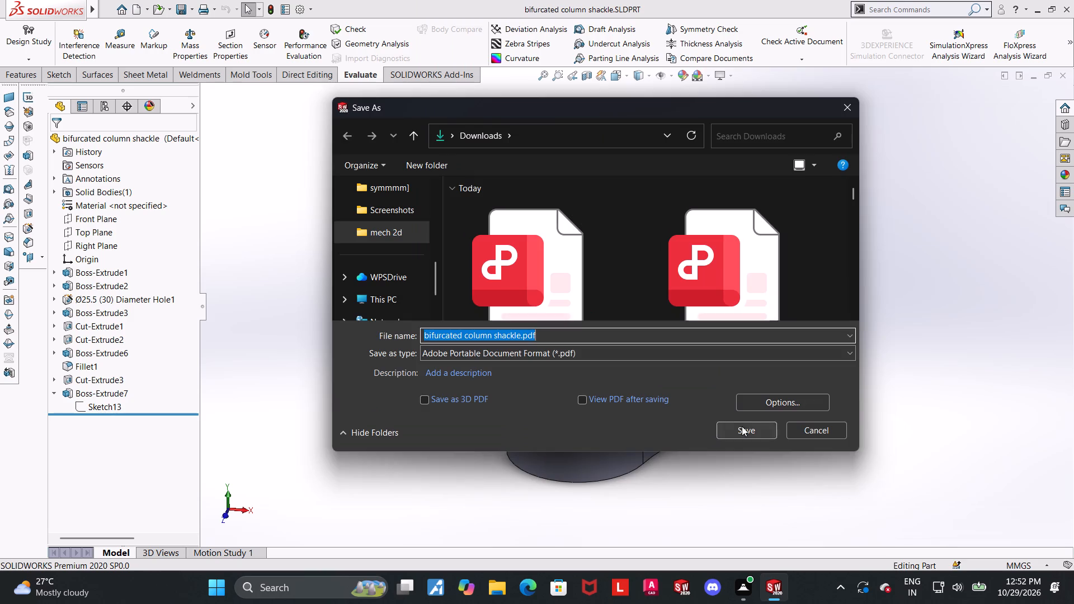
left_click(742, 426)
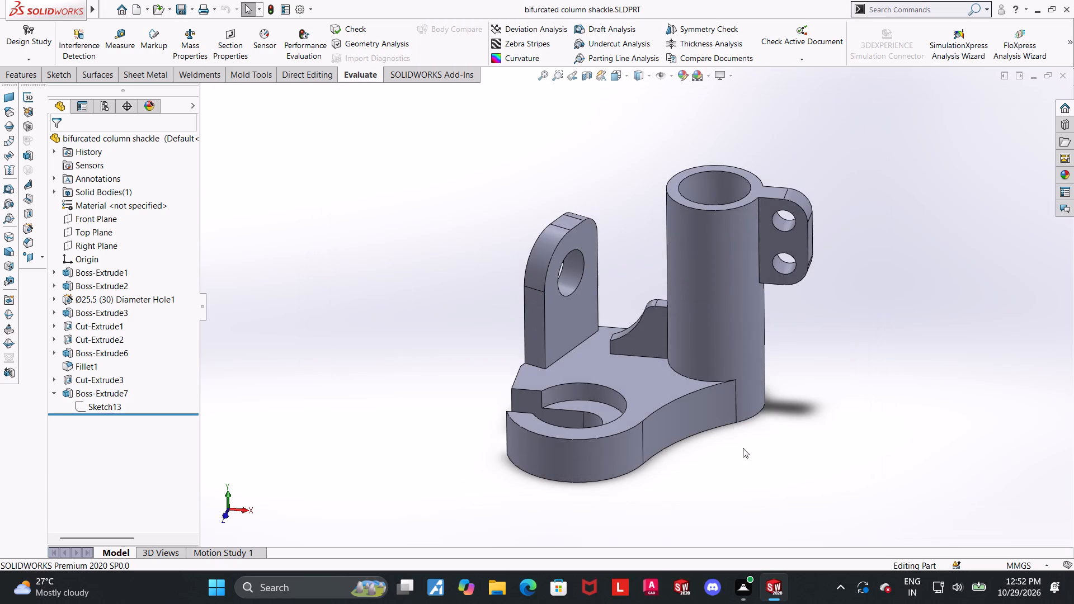